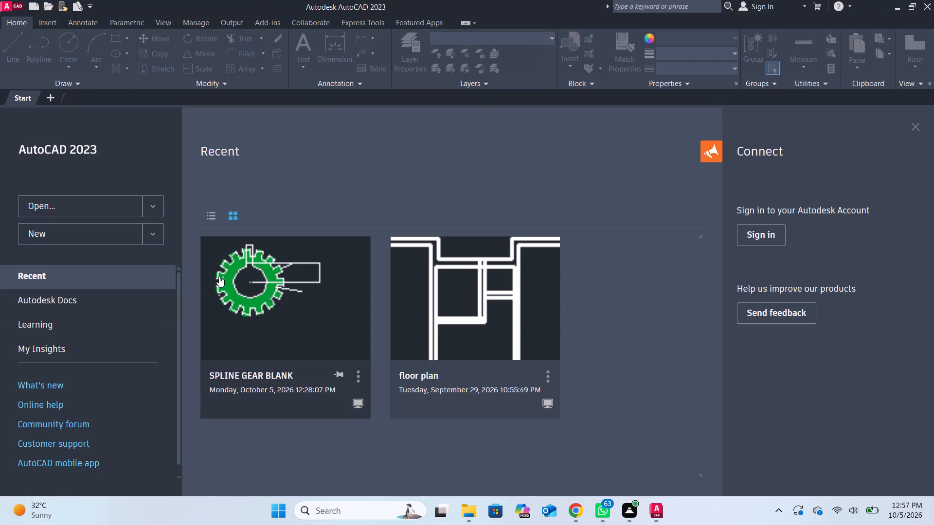
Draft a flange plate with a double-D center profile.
Create a new blank drawing.
click(125, 230)
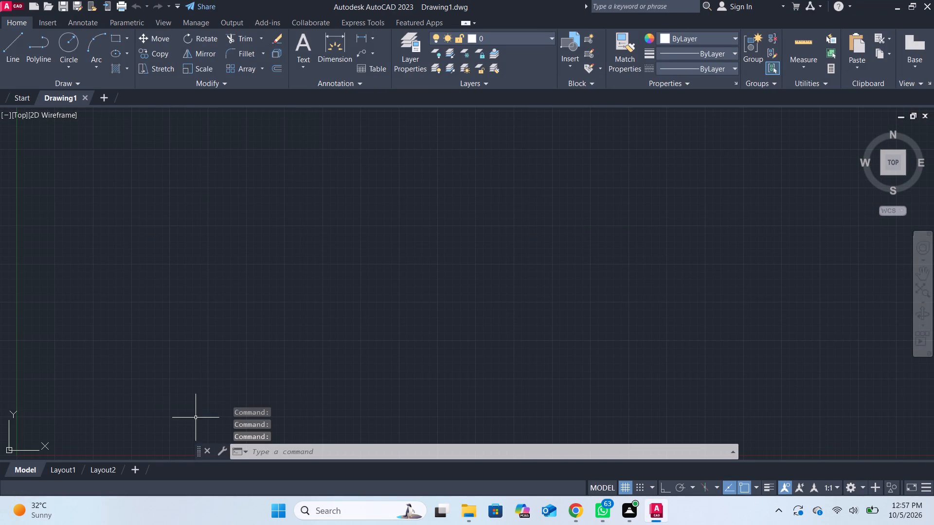
Turn on command logging for the drawing with LOGFILEON.
click(308, 455)
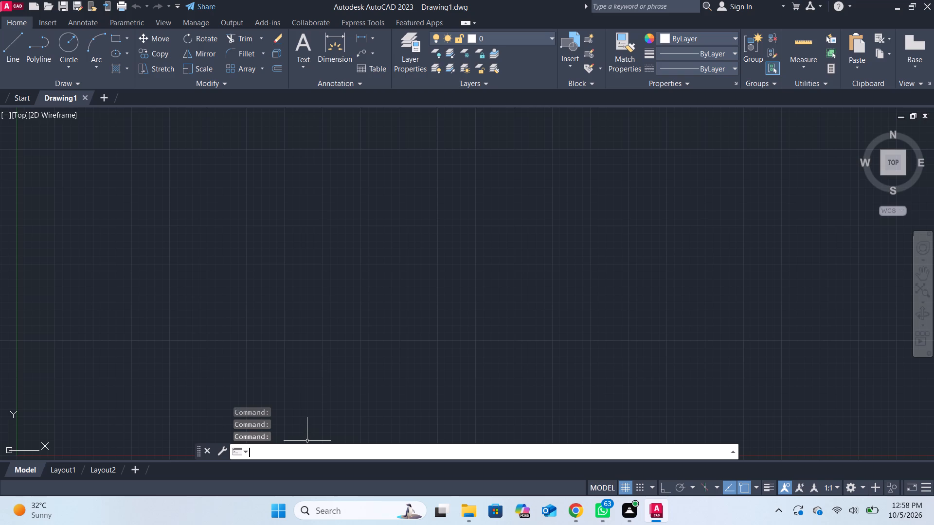
text(LO)
text(GFILE)
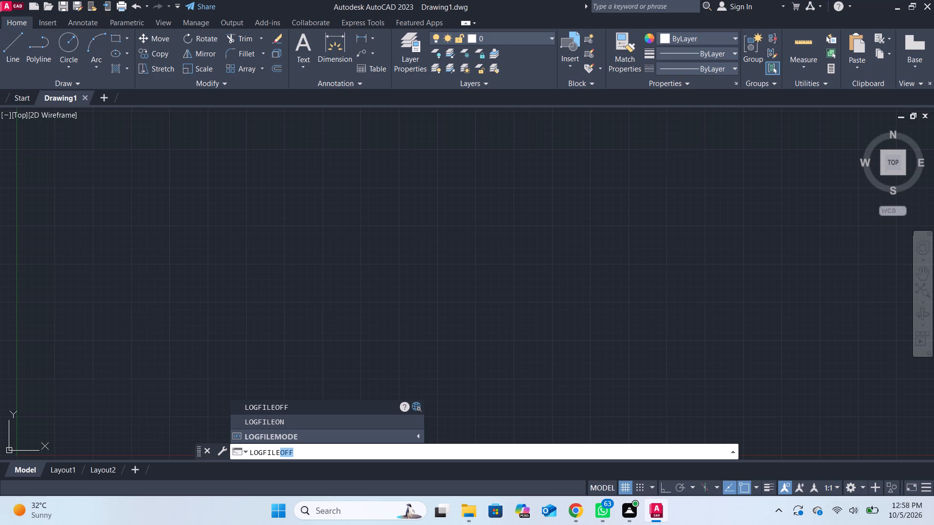
text(ON)
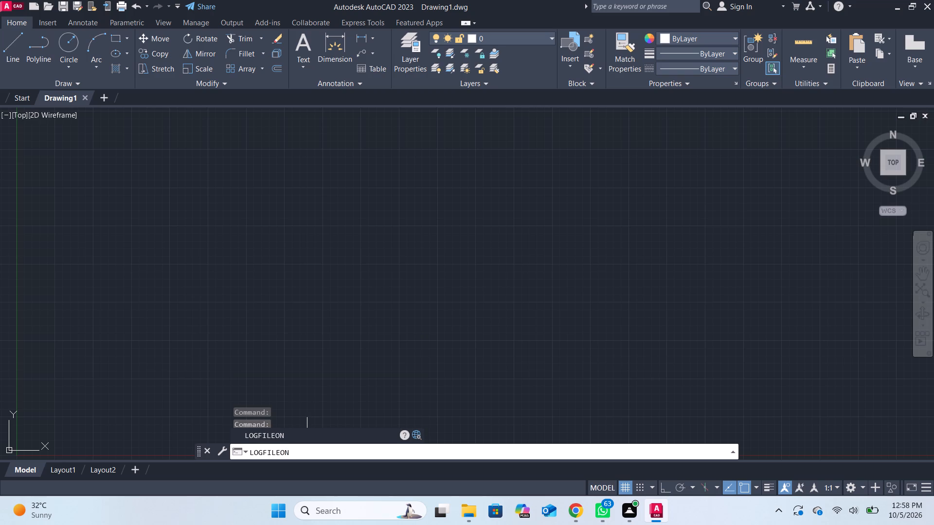
key(Return)
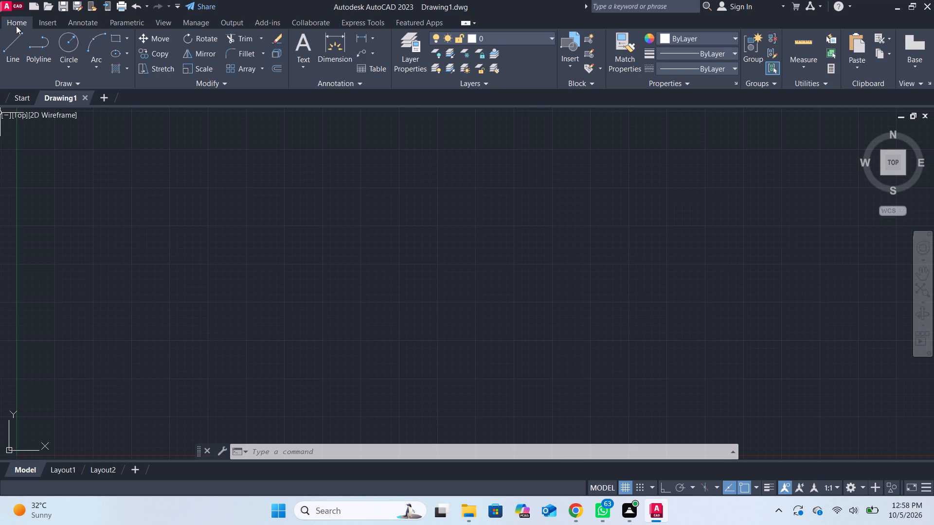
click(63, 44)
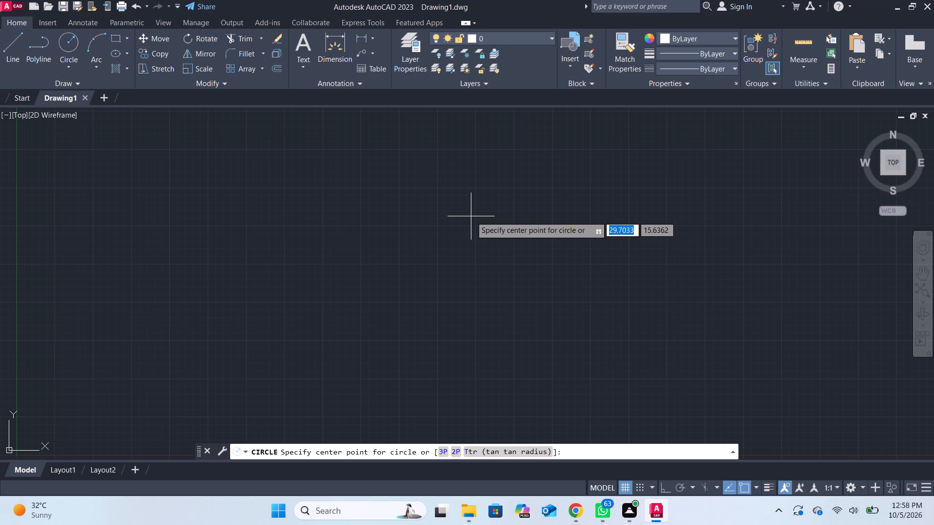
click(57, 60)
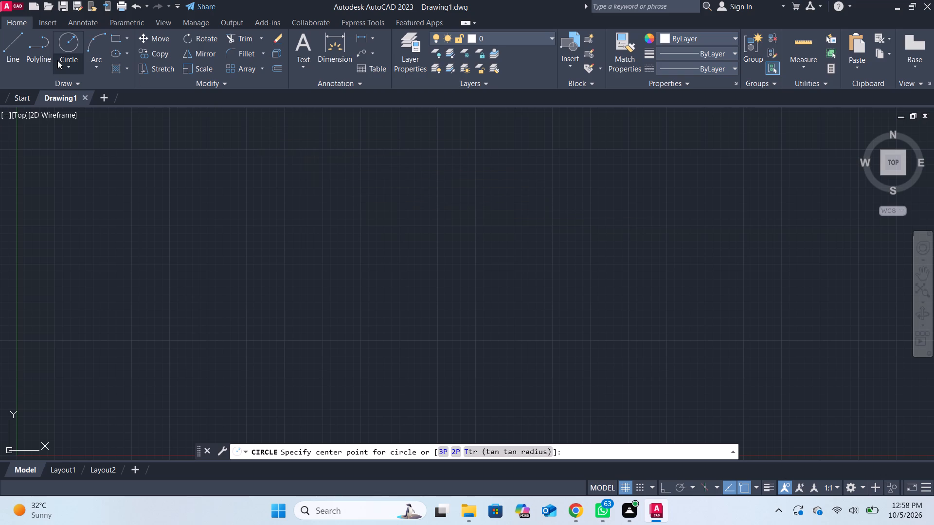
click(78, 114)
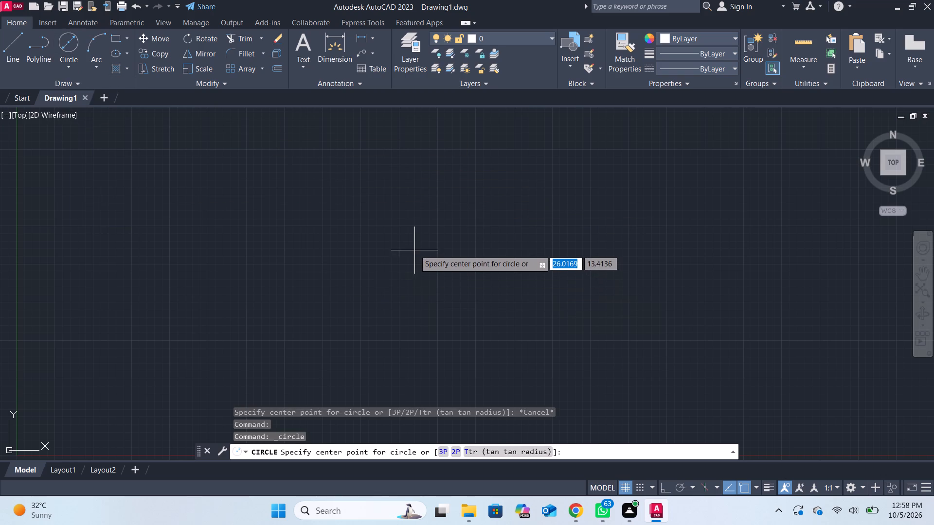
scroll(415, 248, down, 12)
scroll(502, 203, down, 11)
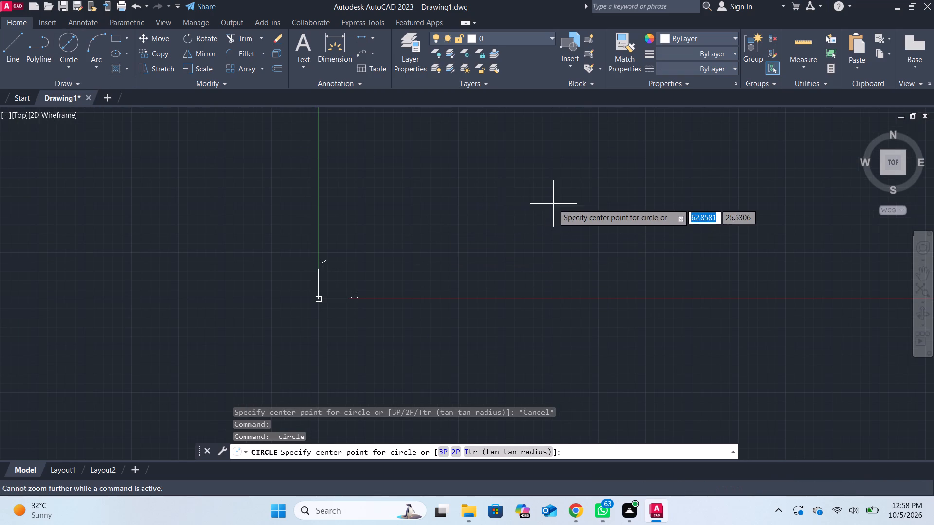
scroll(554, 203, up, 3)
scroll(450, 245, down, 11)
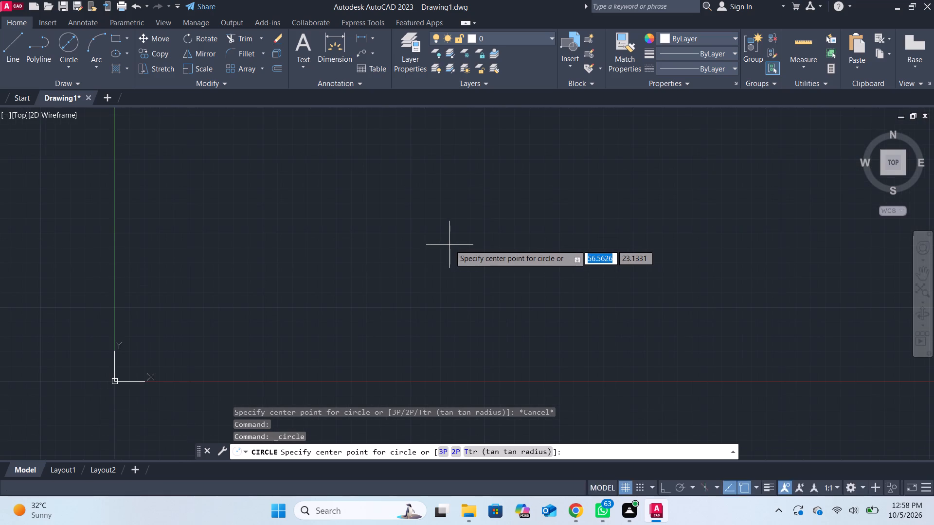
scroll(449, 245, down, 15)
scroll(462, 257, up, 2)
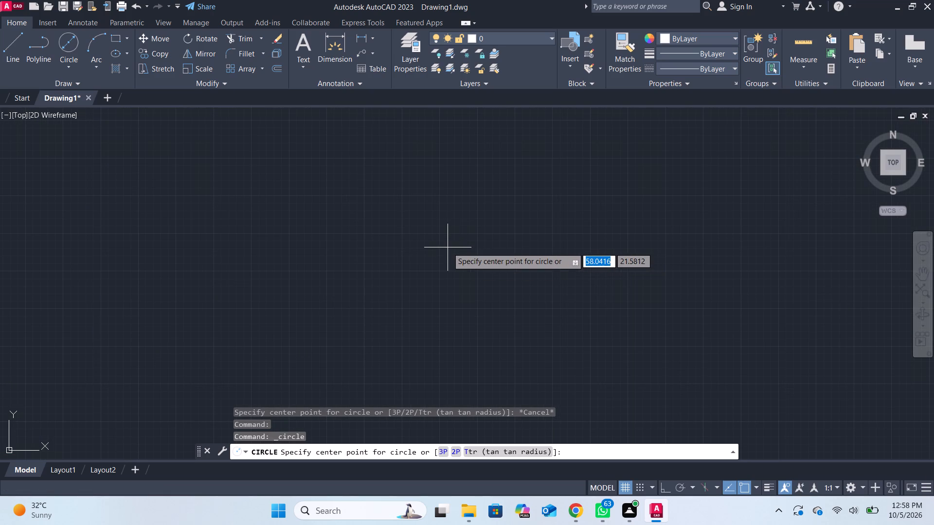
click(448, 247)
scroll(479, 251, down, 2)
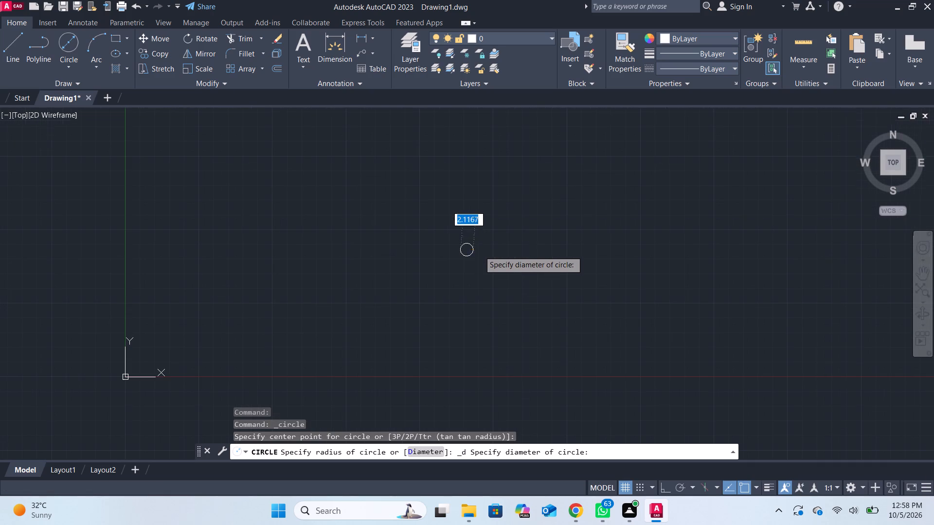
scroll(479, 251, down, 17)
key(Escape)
Draw a circle with a diameter of 100 in the empty drawing area, using the center and diameter method.
scroll(368, 221, down, 2)
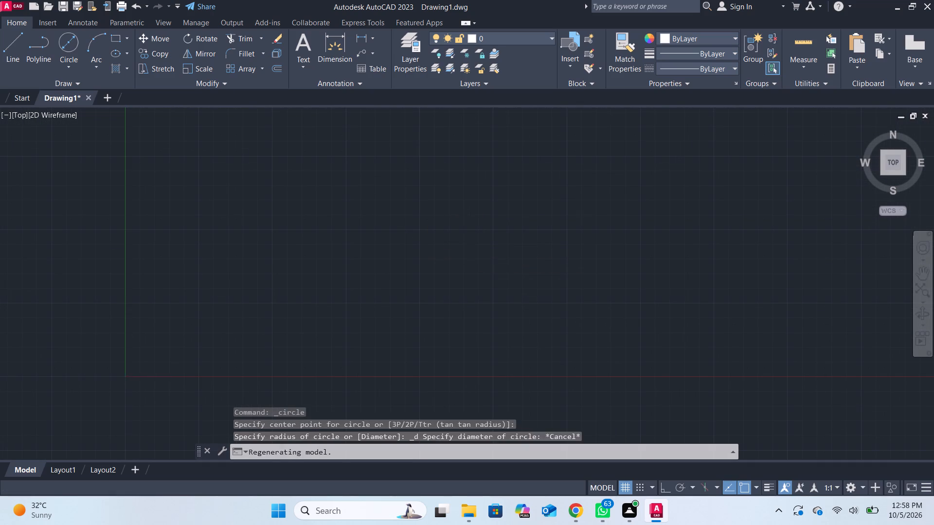
scroll(368, 221, down, 5)
scroll(306, 184, down, 13)
scroll(693, 219, up, 1)
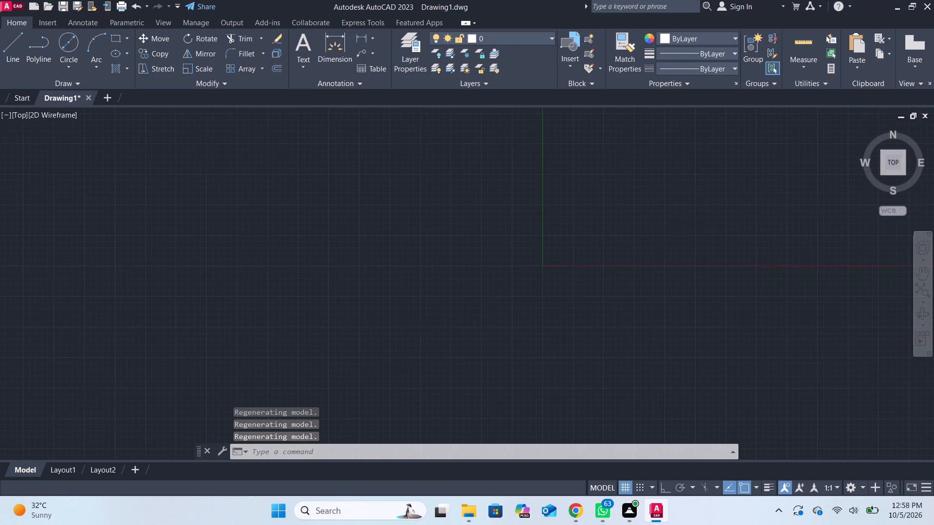
scroll(693, 218, up, 3)
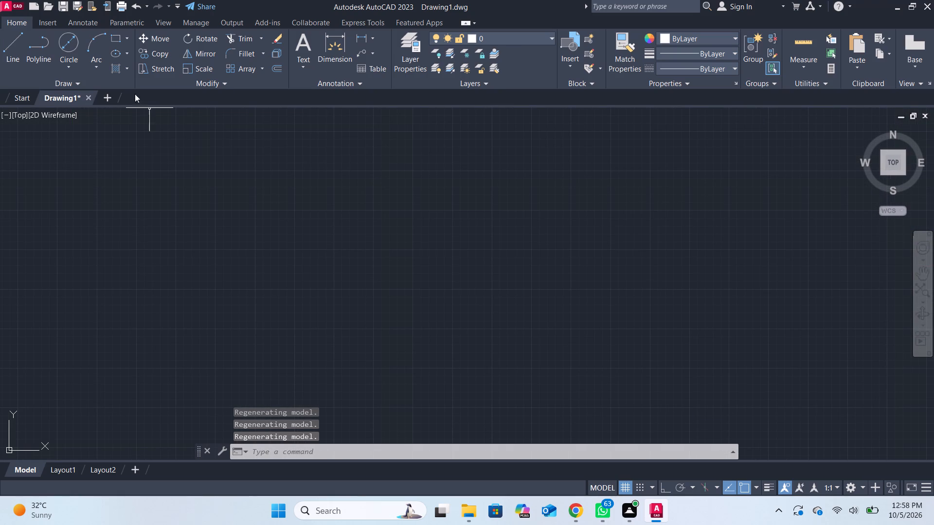
click(79, 43)
click(406, 259)
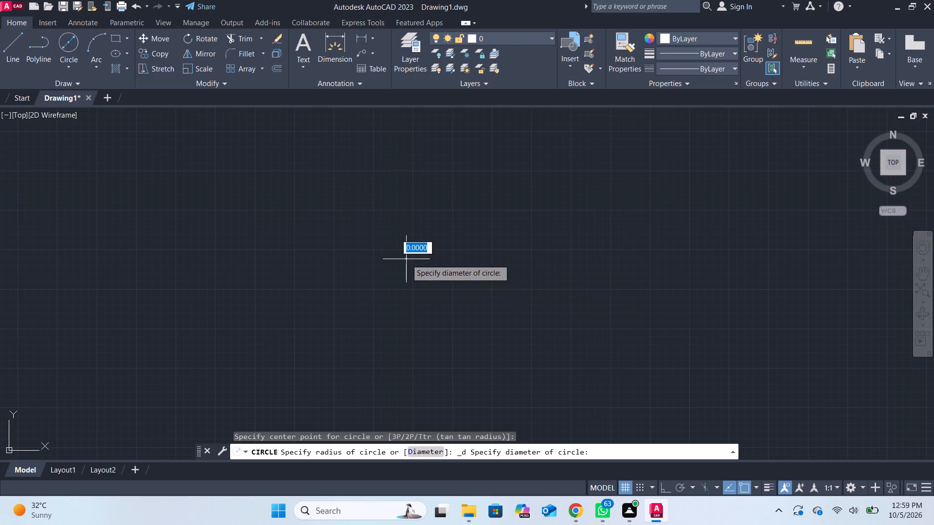
text(100)
key(Return)
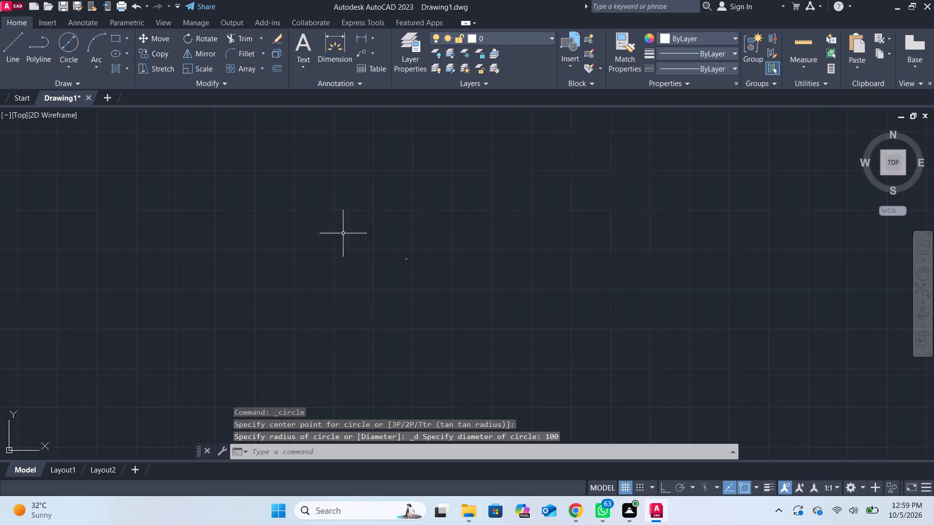
Draw a concentric circle with a diameter of 80 from the center of the 100-diameter circle.
scroll(396, 244, up, 4)
scroll(401, 246, down, 2)
scroll(450, 303, up, 5)
scroll(152, 134, up, 2)
scroll(456, 351, up, 4)
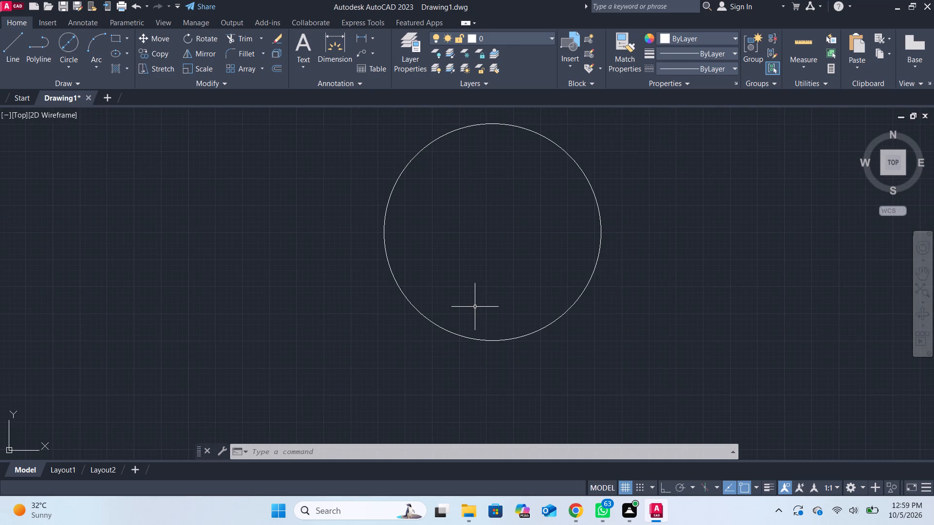
scroll(475, 306, down, 1)
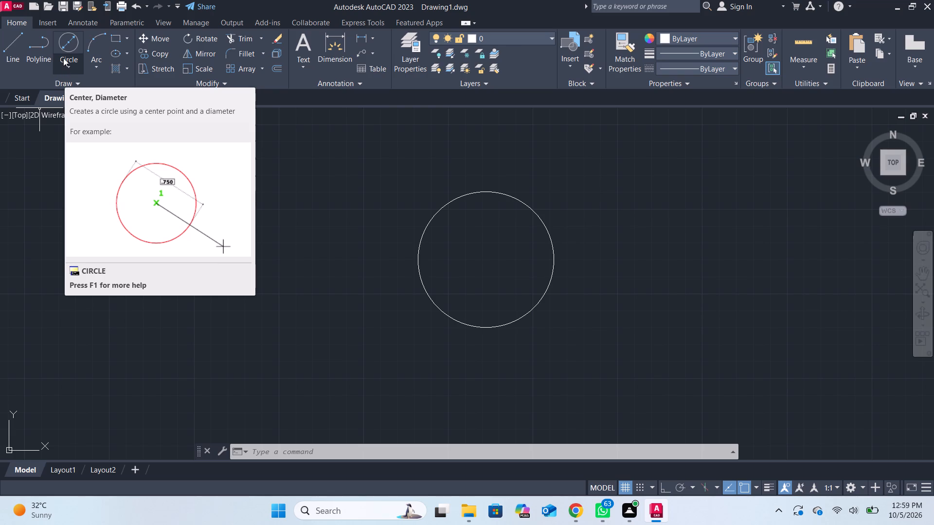
click(75, 35)
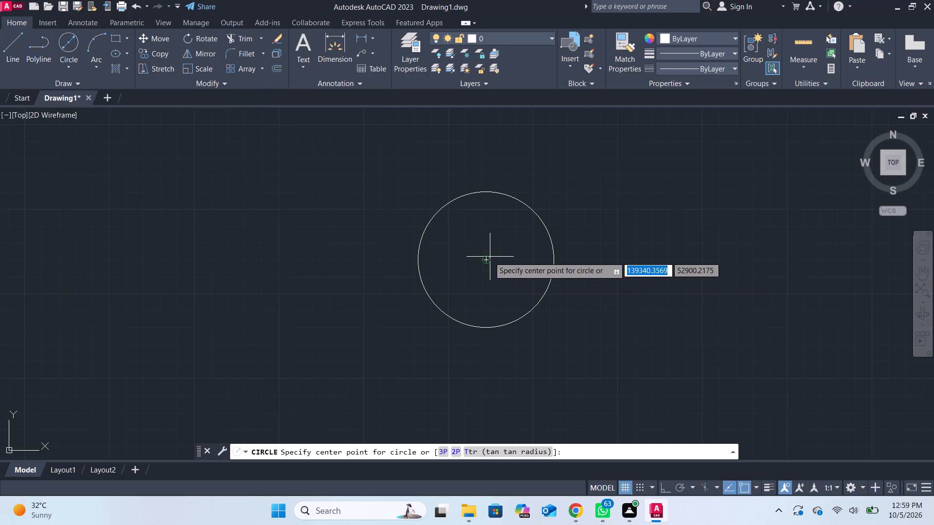
click(488, 257)
text(80)
key(Return)
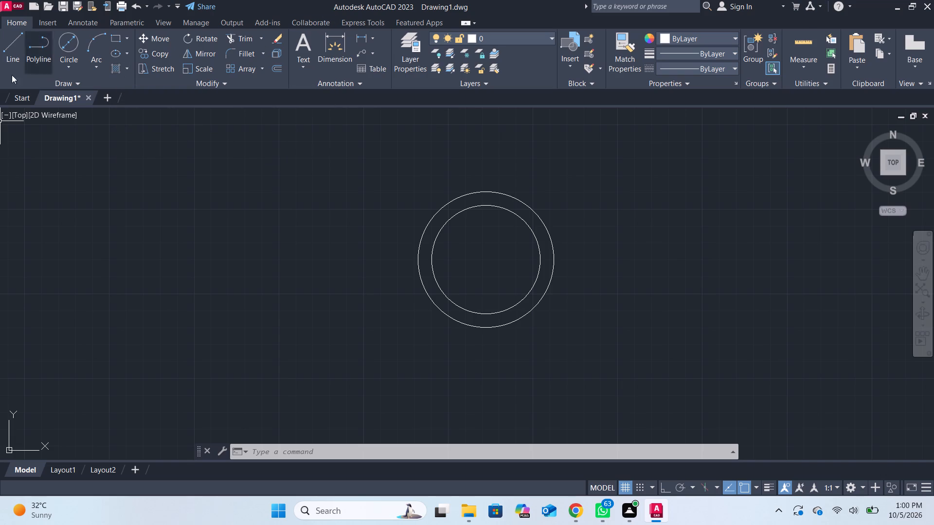
Draw a small circle with a diameter of 10 centered on the top quadrant of the 80-diameter circle.
click(72, 37)
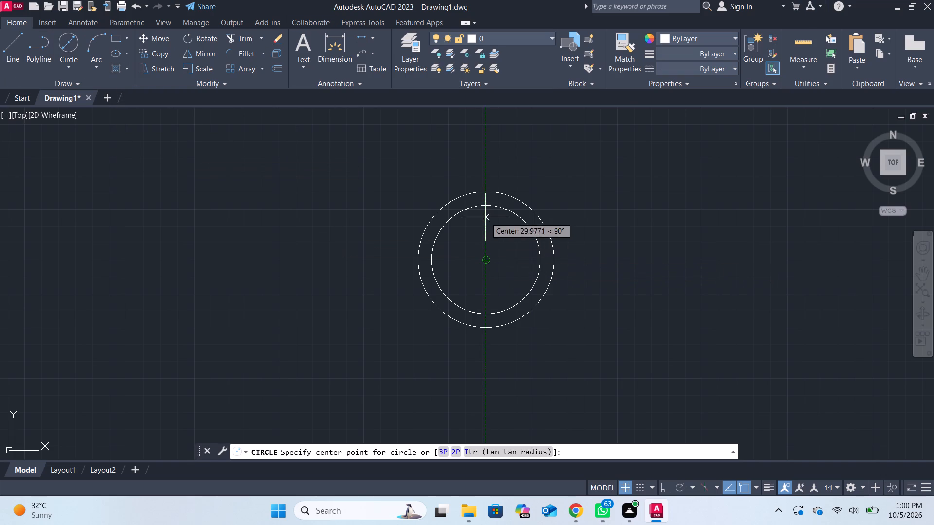
click(485, 206)
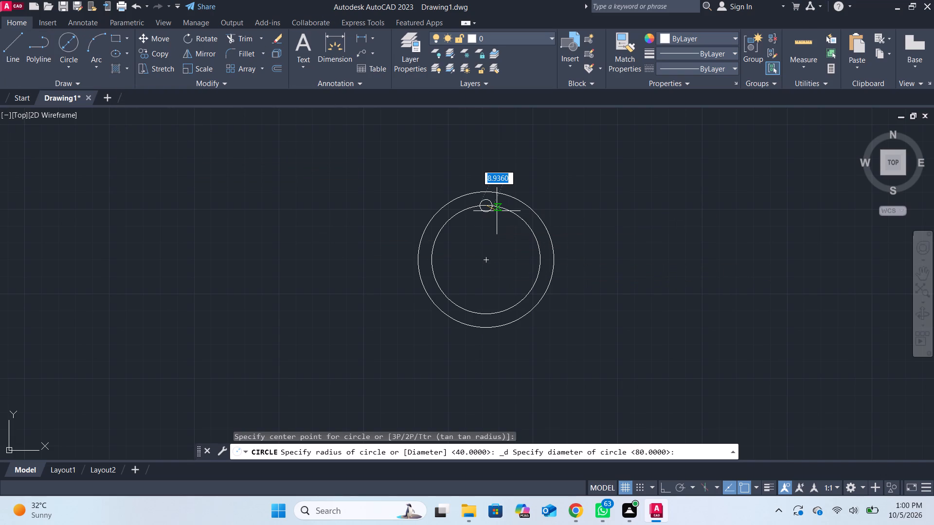
text(10)
key(Return)
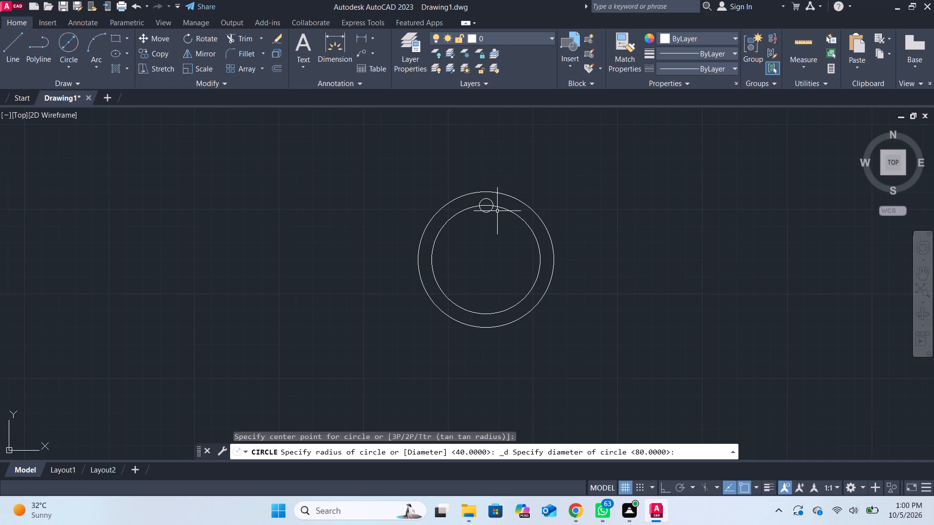
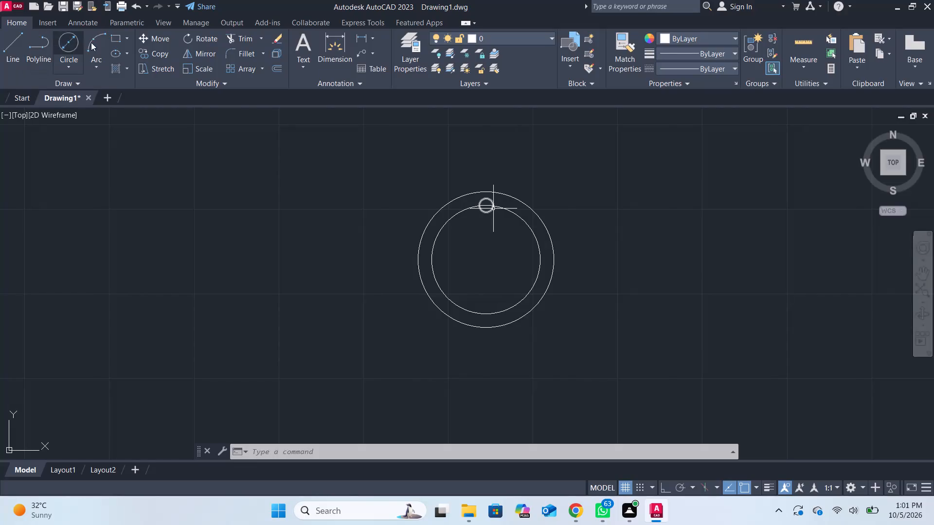
Create a polar array of the 10-diameter circle with 8 items around the center of the concentric circles.
click(248, 71)
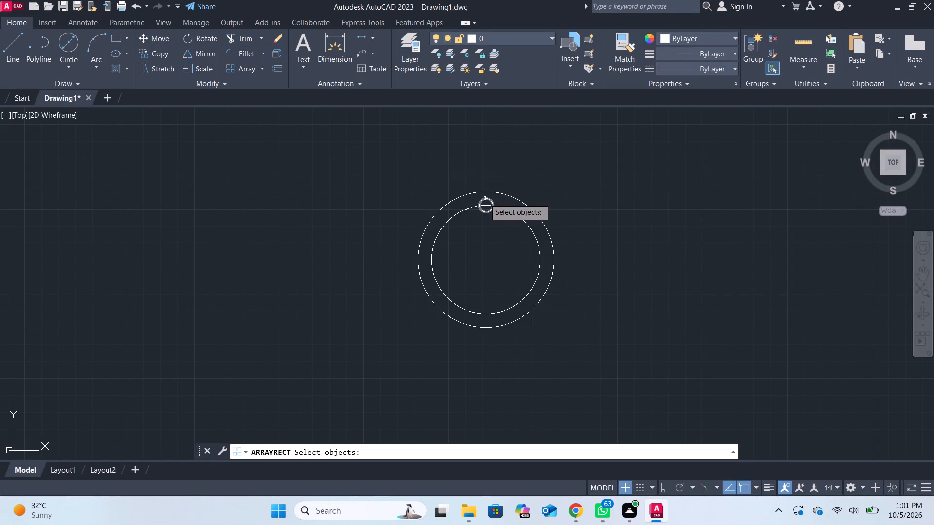
click(485, 201)
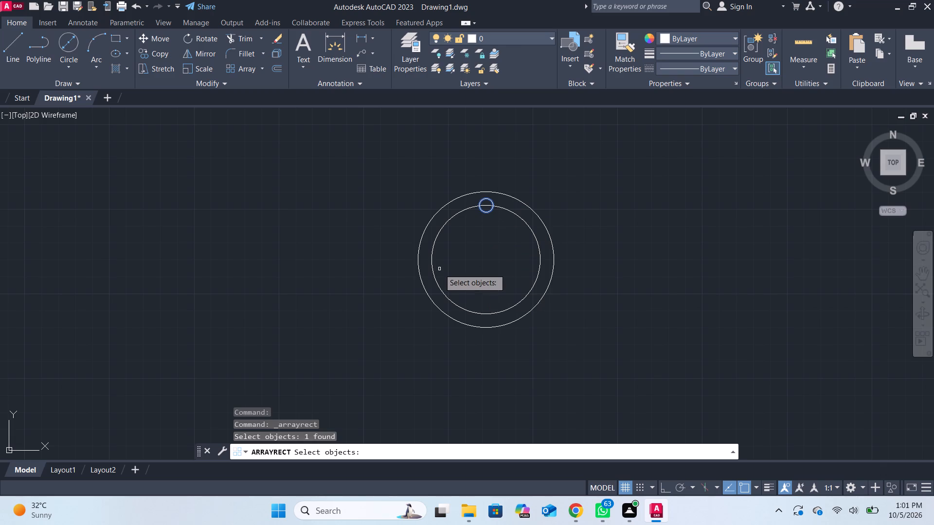
click(261, 69)
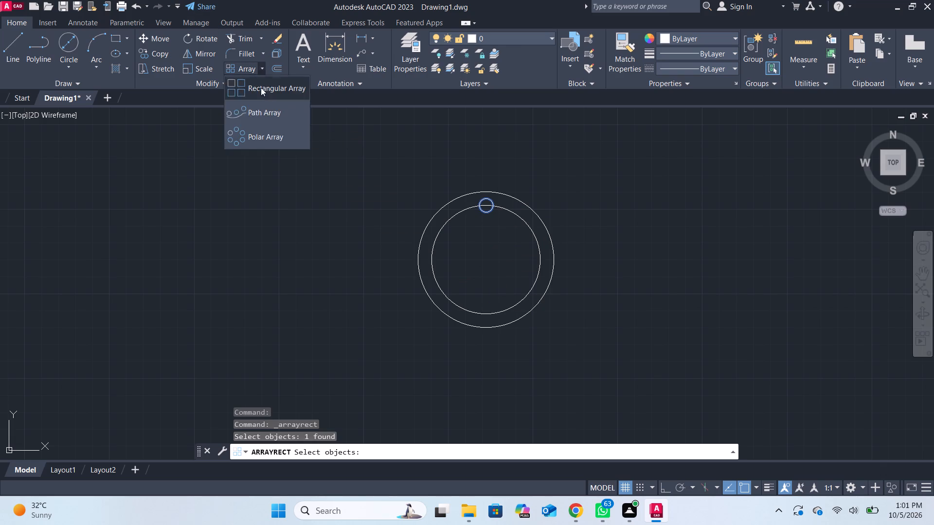
click(267, 132)
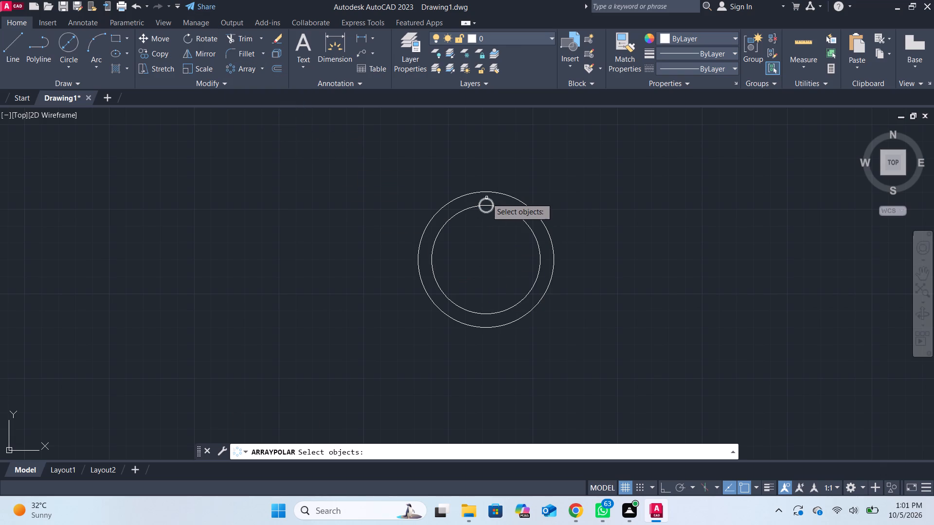
click(487, 199)
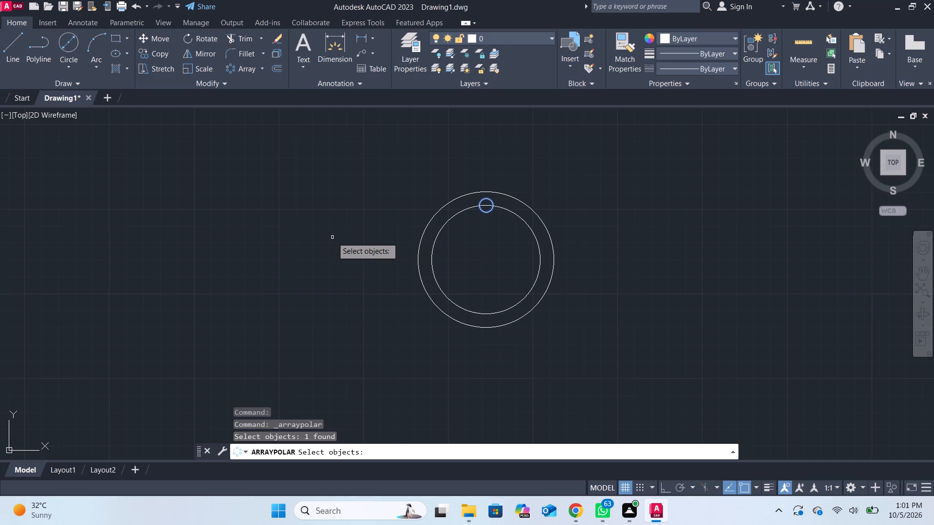
key(Return)
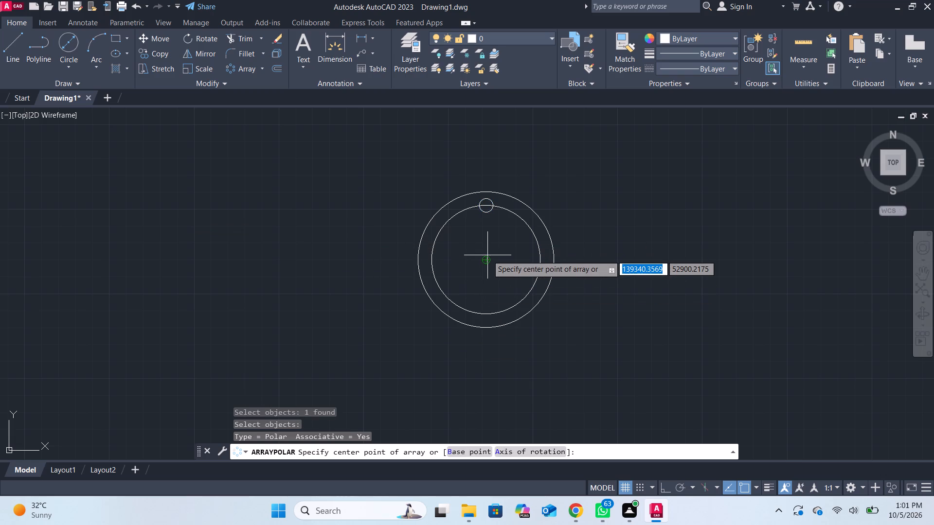
click(487, 260)
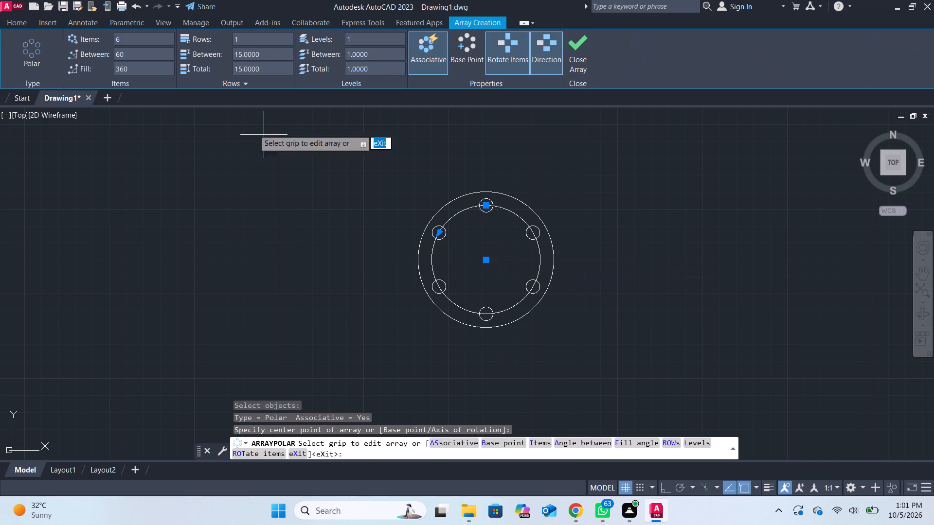
click(129, 35)
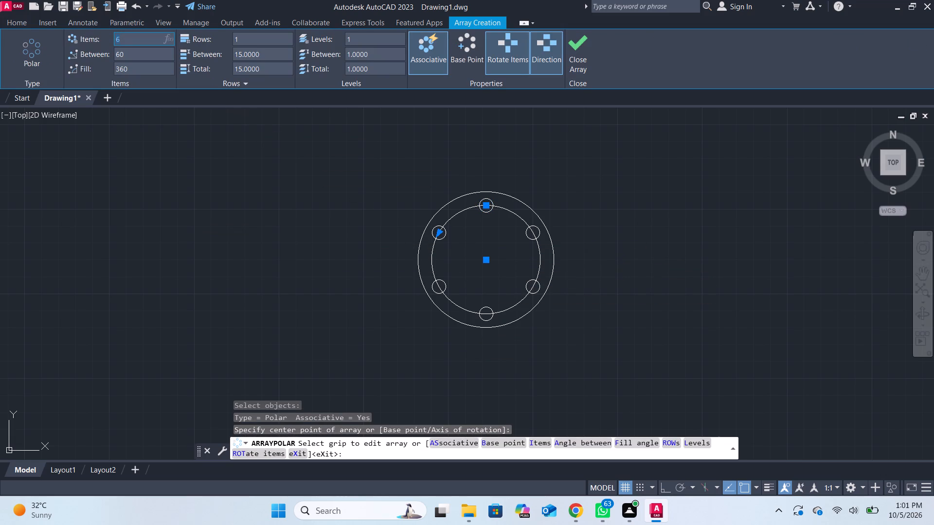
key(BackSpace)
key(8)
key(Return)
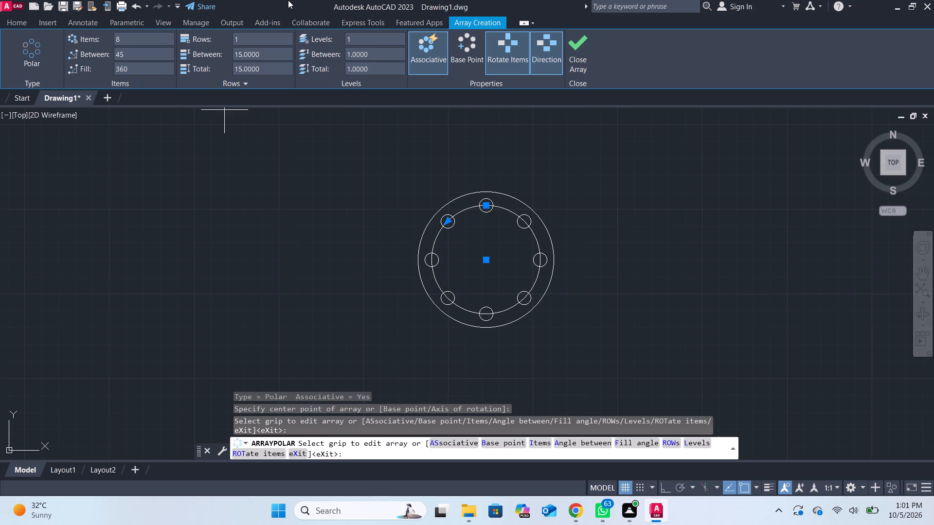
click(575, 47)
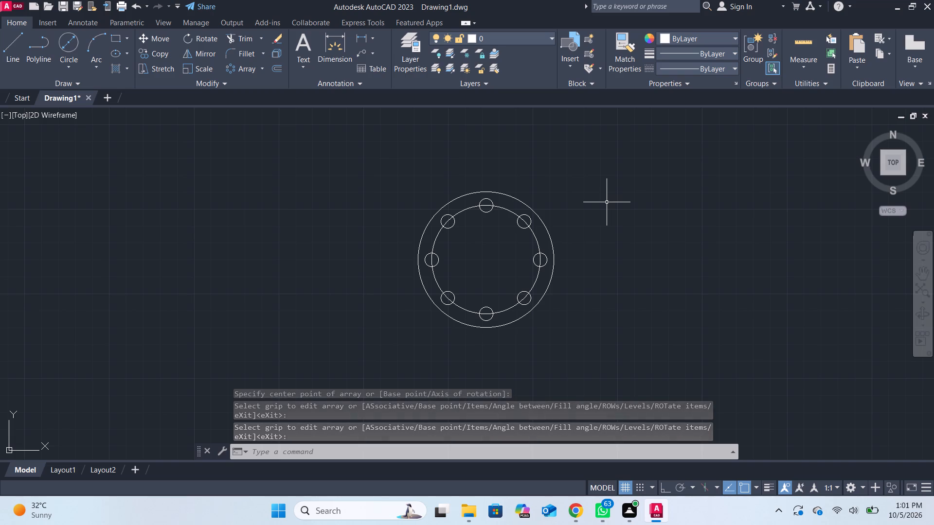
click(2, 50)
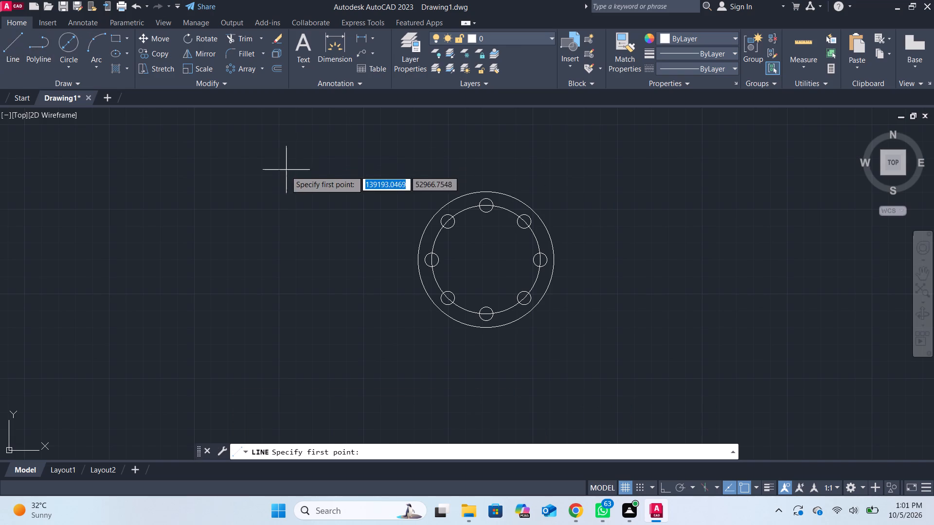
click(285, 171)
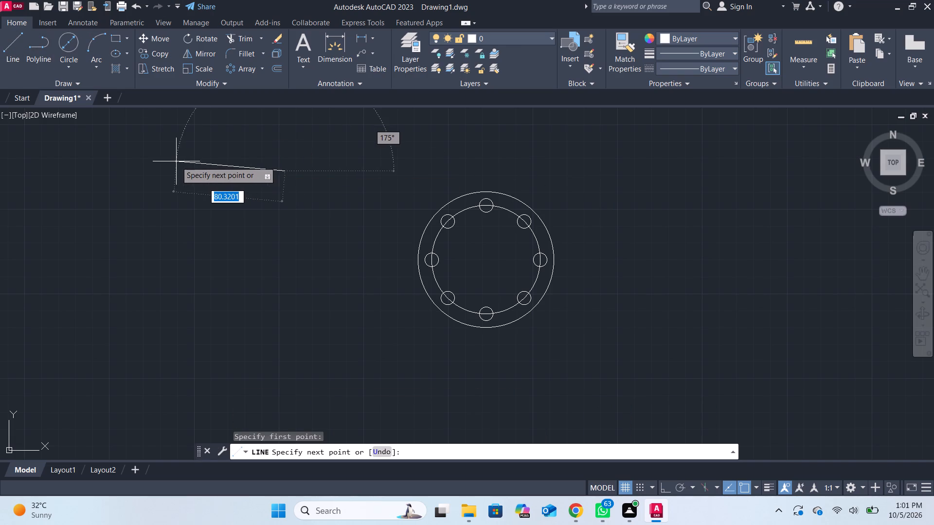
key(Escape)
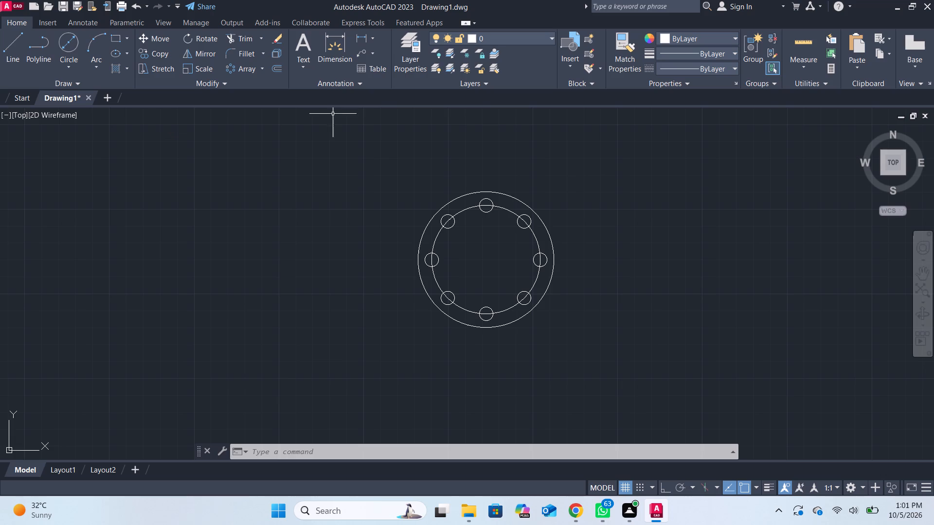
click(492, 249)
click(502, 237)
Draw a concentric circle with a diameter of 50 from the common center of the flange.
click(76, 41)
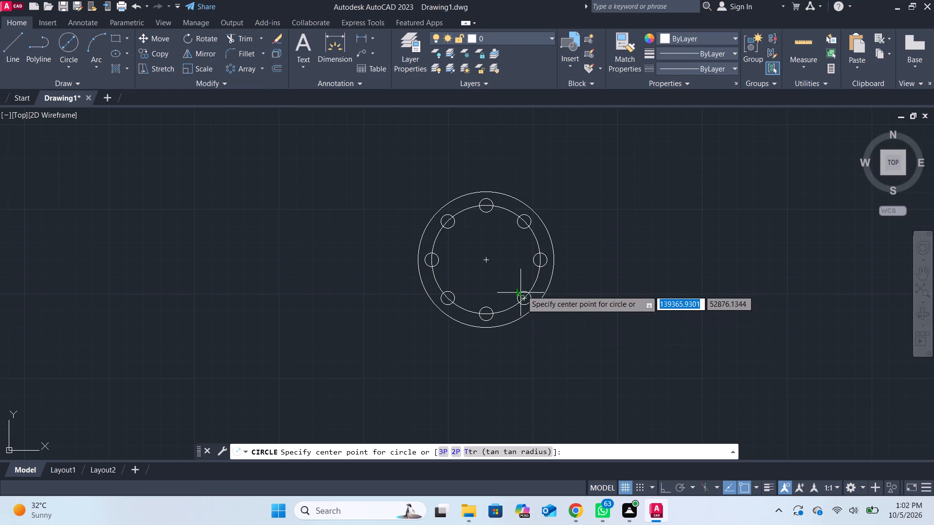
click(487, 260)
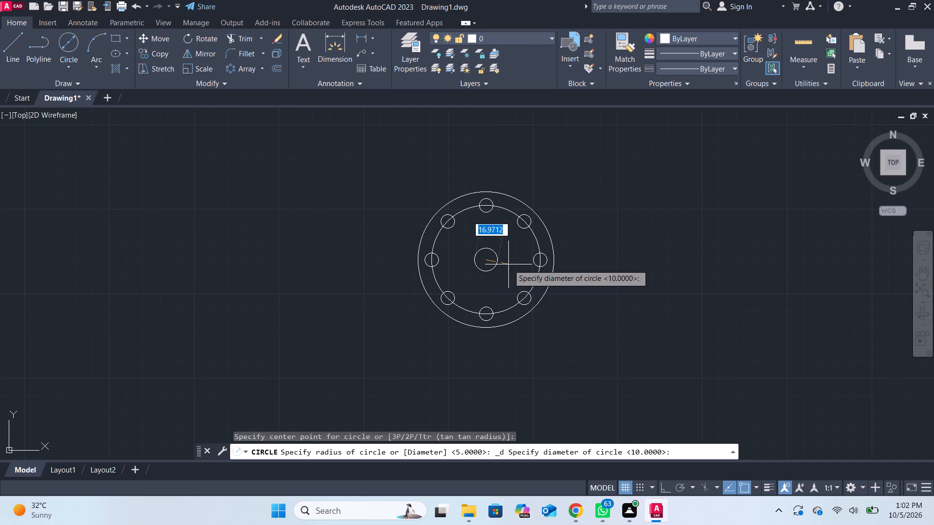
text(50)
key(Return)
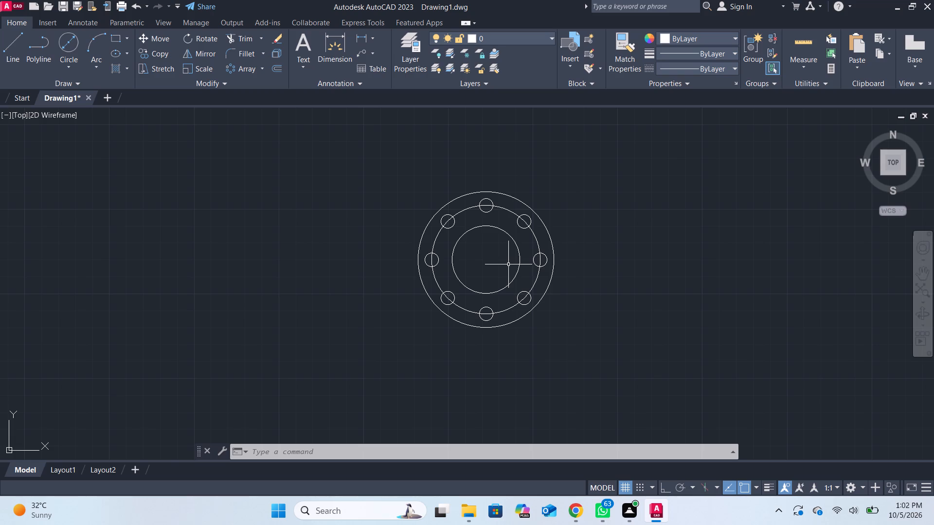
Draw a concentric circle with a diameter of 40 from the common center of the flange.
click(67, 50)
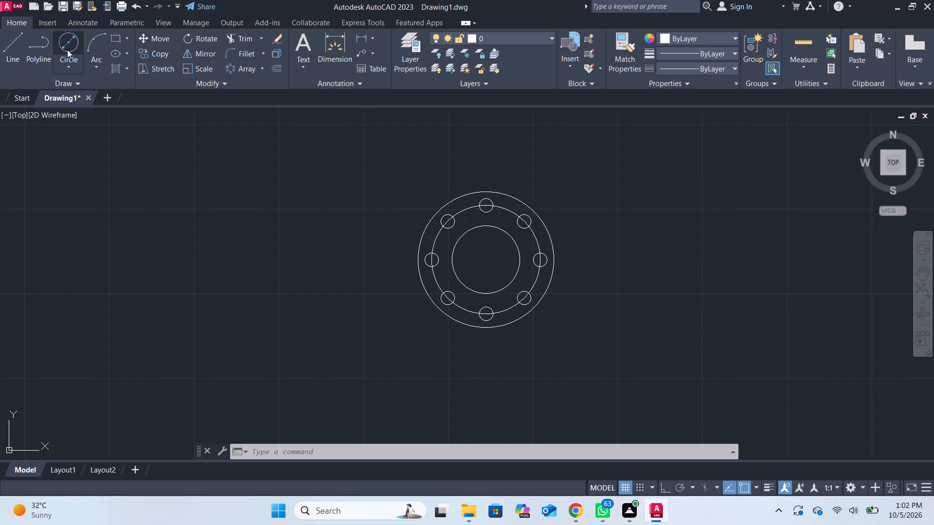
click(486, 258)
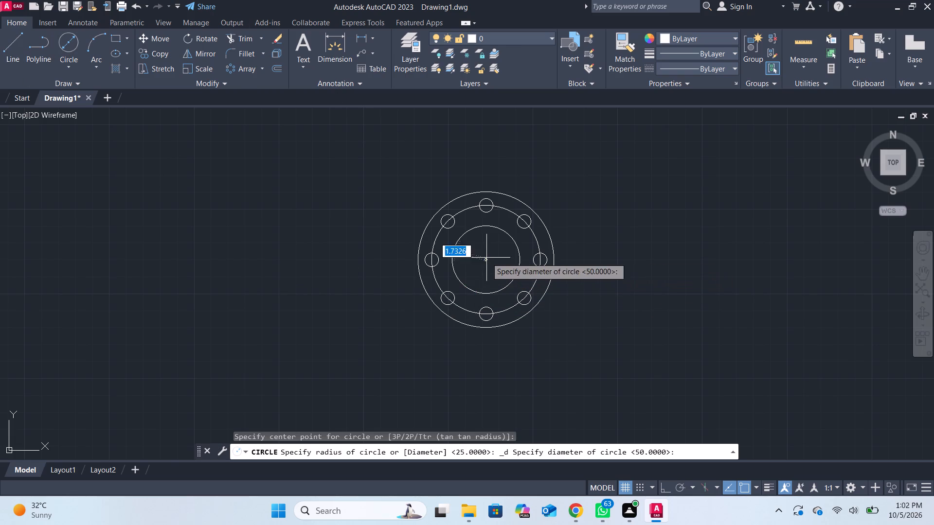
text(40)
key(Return)
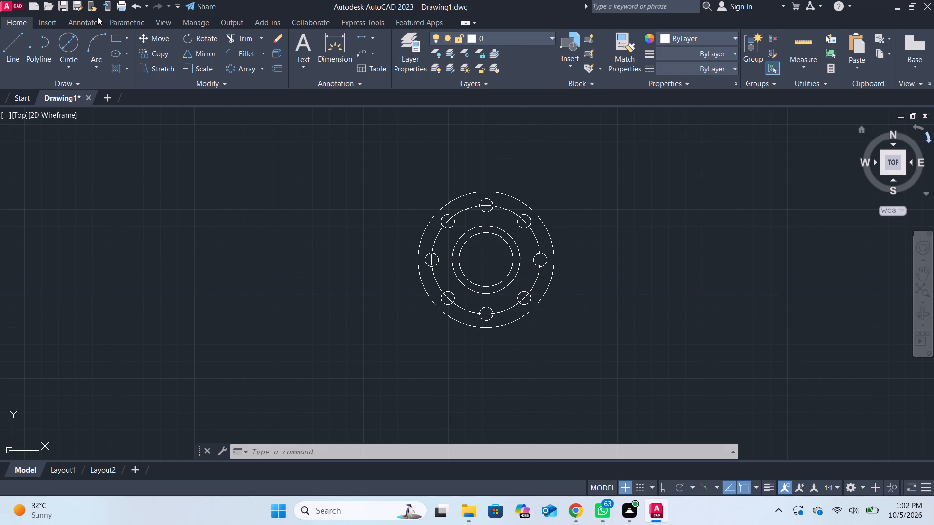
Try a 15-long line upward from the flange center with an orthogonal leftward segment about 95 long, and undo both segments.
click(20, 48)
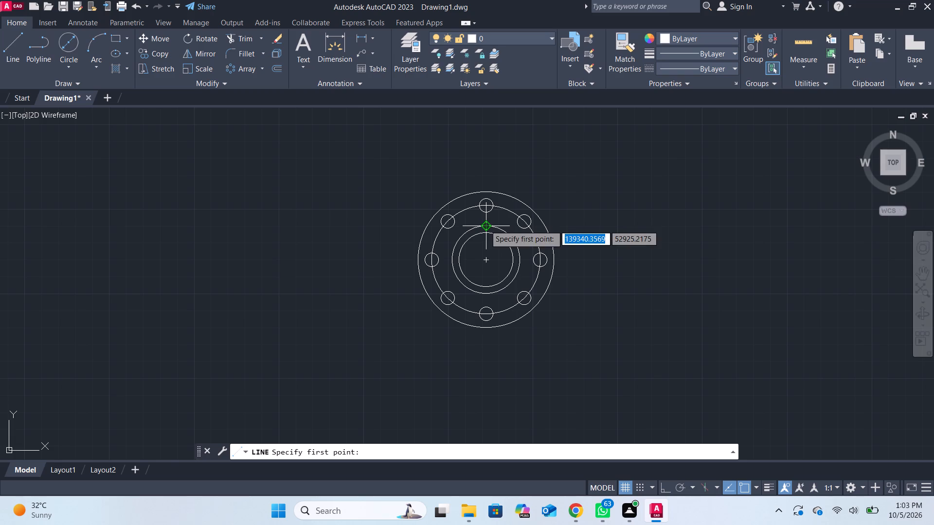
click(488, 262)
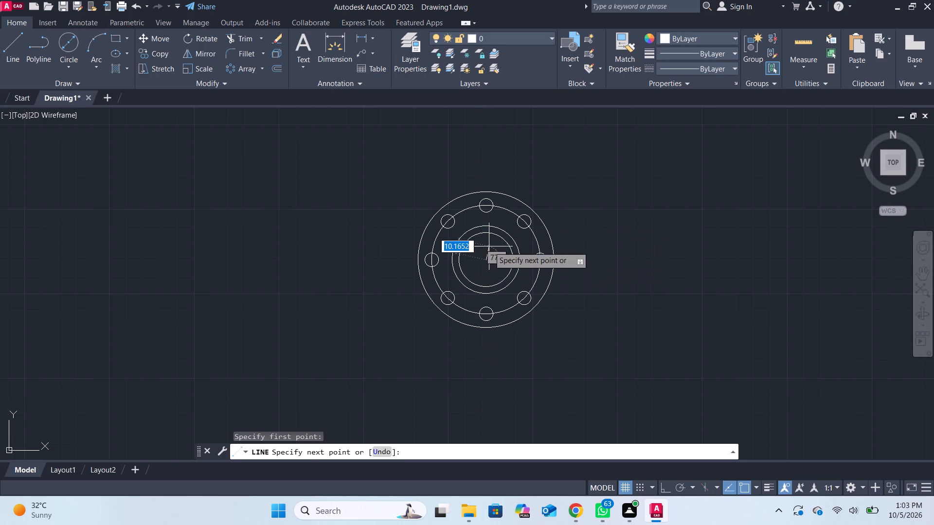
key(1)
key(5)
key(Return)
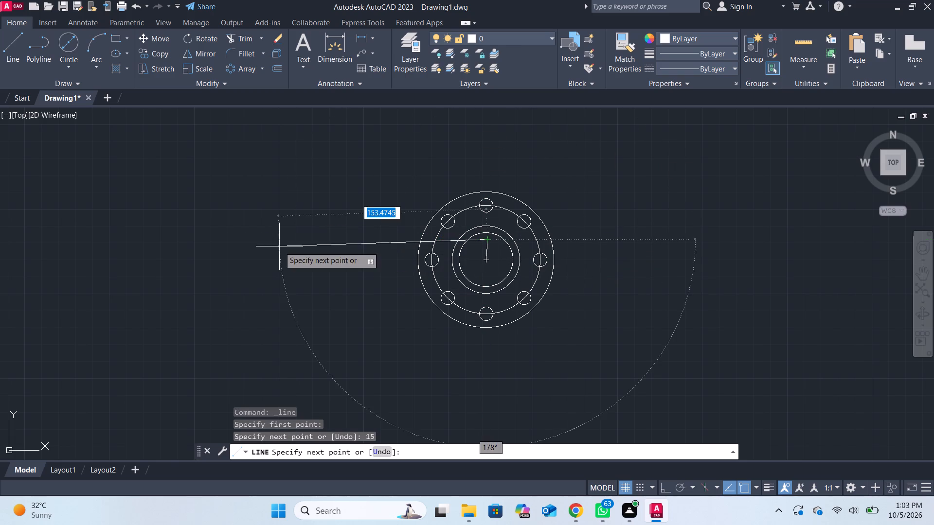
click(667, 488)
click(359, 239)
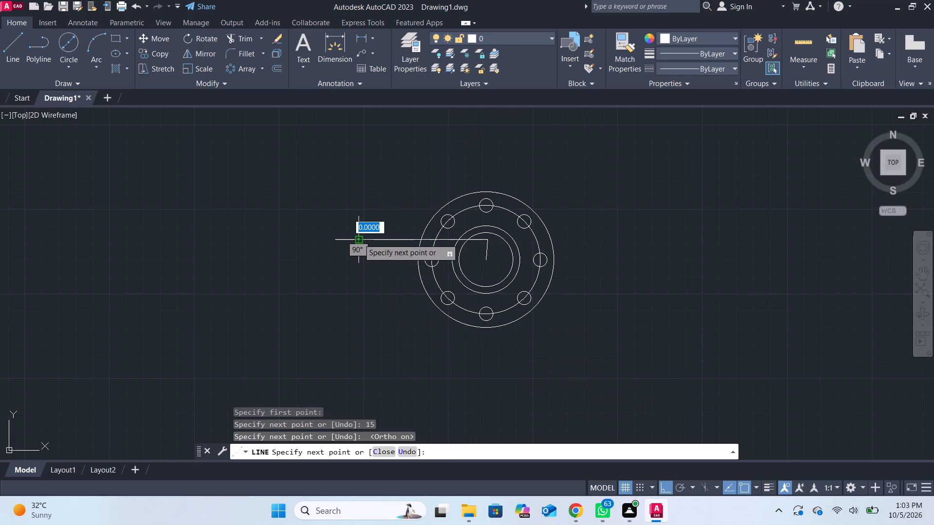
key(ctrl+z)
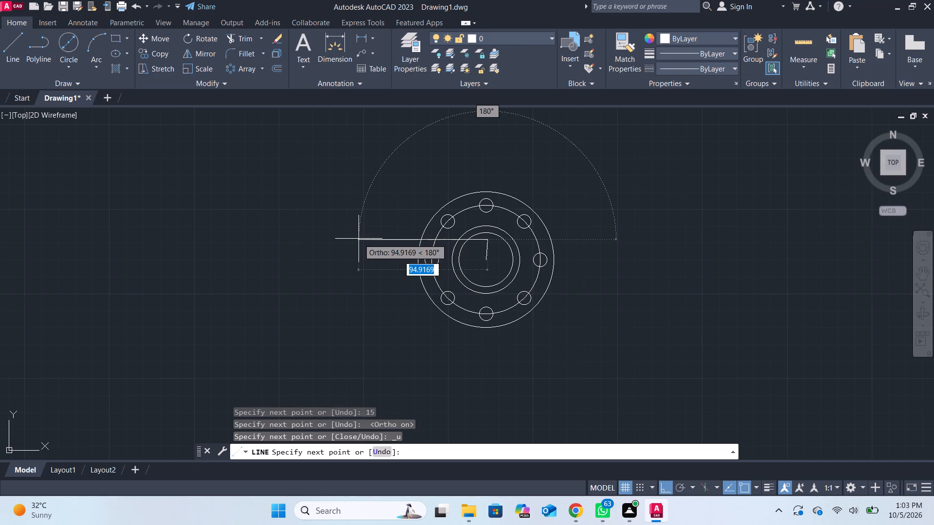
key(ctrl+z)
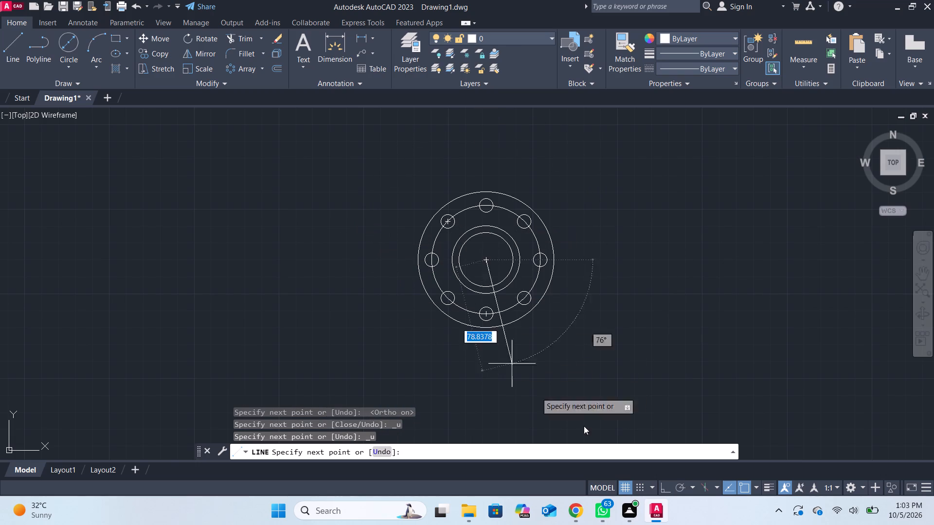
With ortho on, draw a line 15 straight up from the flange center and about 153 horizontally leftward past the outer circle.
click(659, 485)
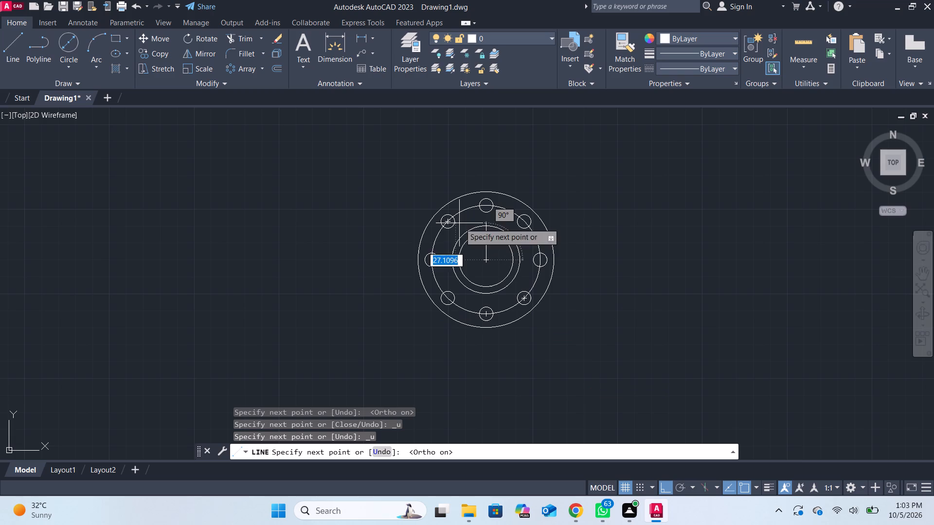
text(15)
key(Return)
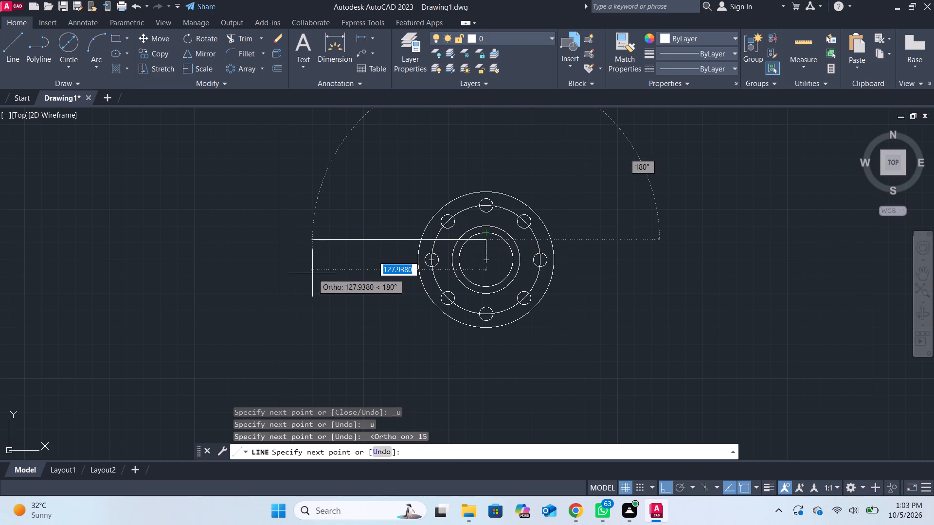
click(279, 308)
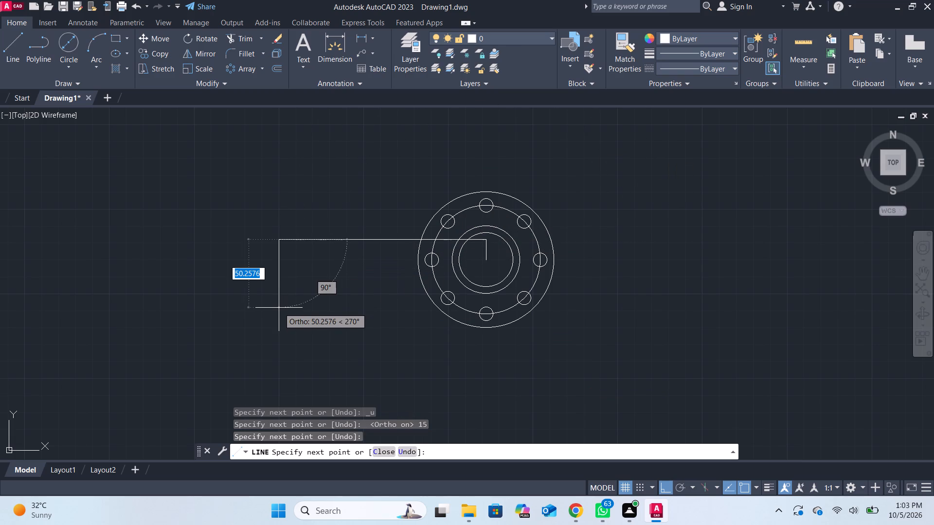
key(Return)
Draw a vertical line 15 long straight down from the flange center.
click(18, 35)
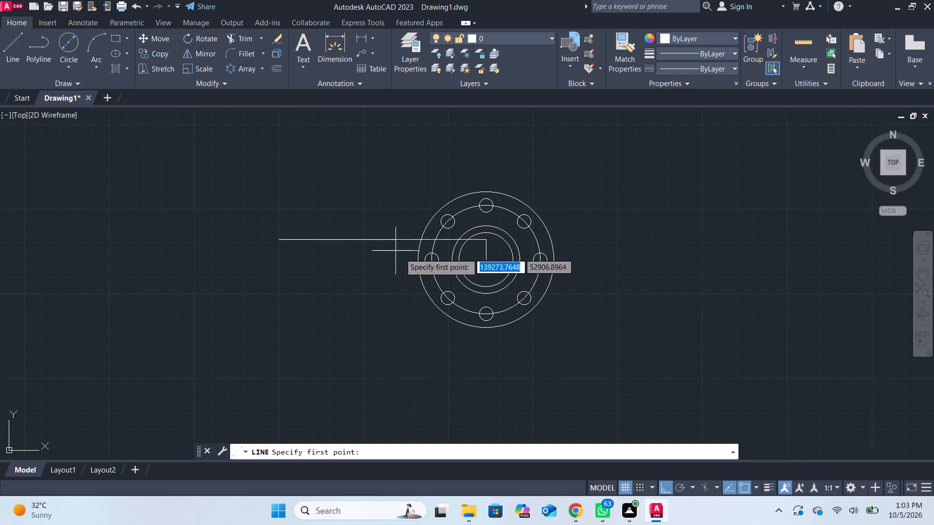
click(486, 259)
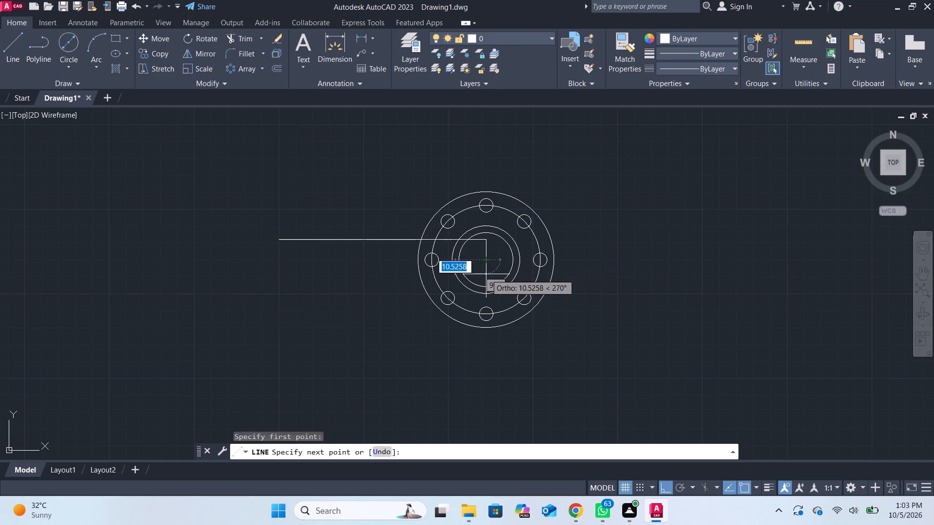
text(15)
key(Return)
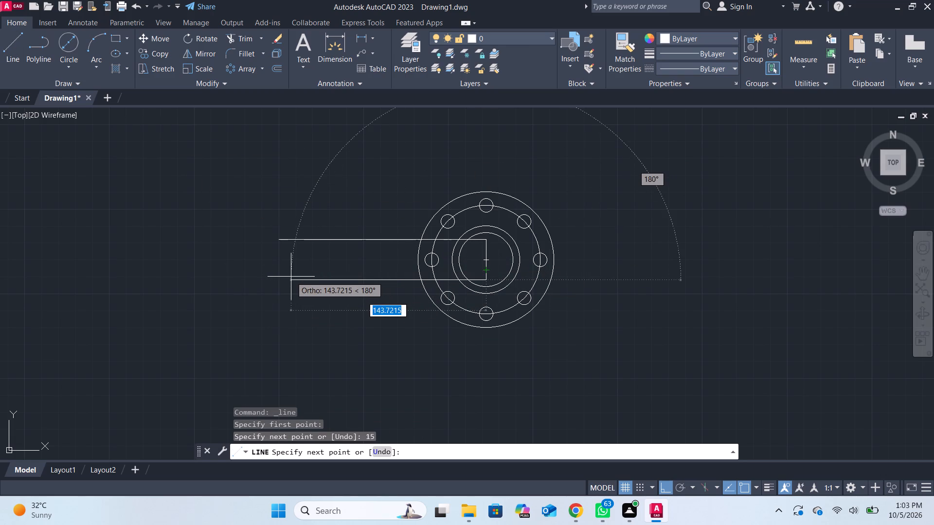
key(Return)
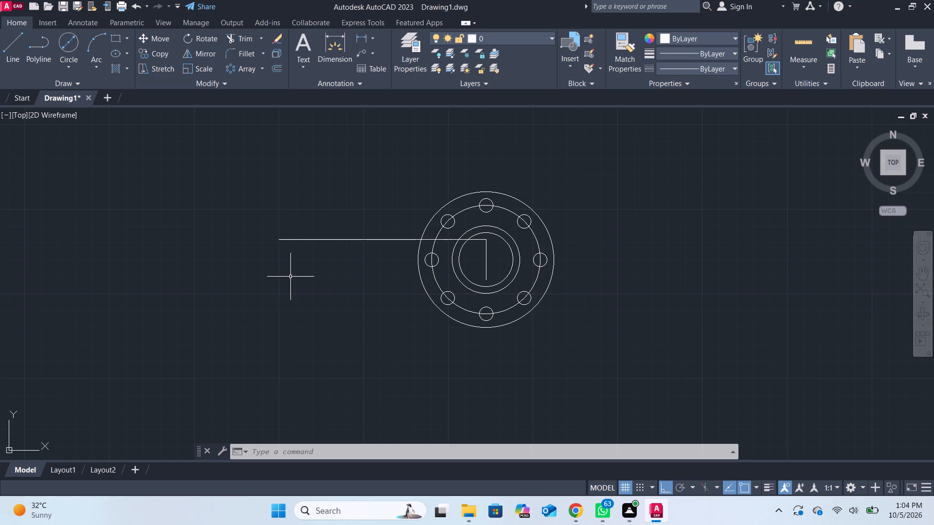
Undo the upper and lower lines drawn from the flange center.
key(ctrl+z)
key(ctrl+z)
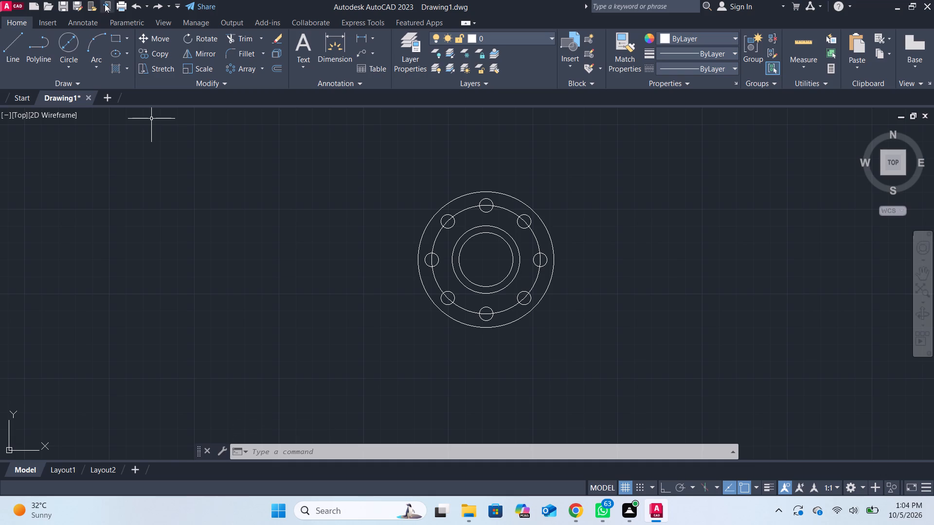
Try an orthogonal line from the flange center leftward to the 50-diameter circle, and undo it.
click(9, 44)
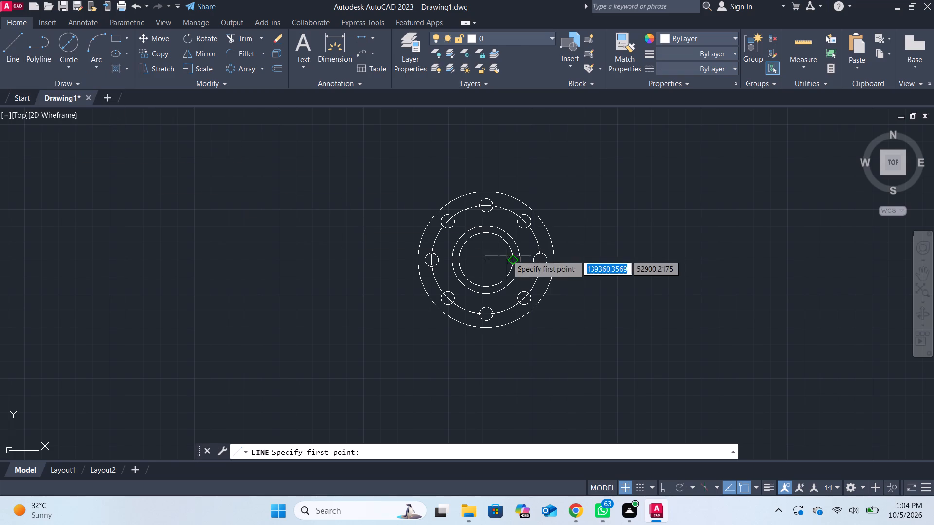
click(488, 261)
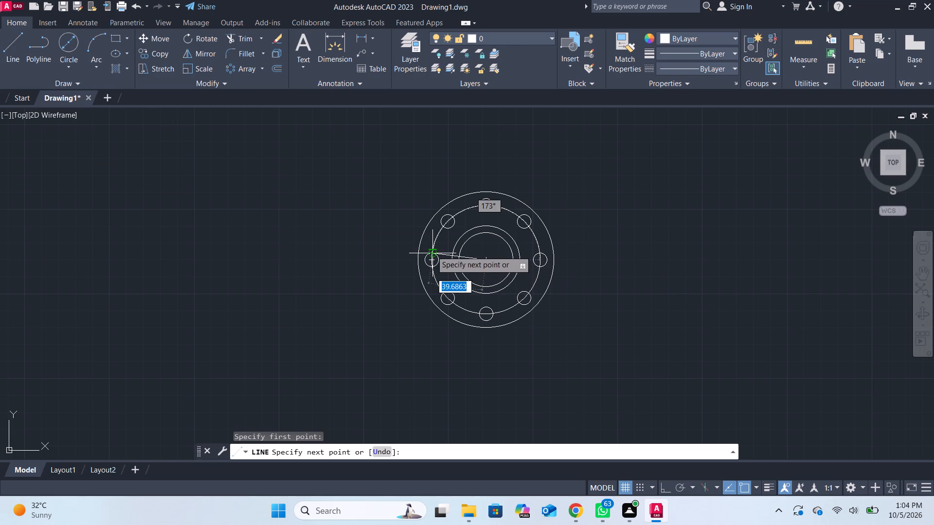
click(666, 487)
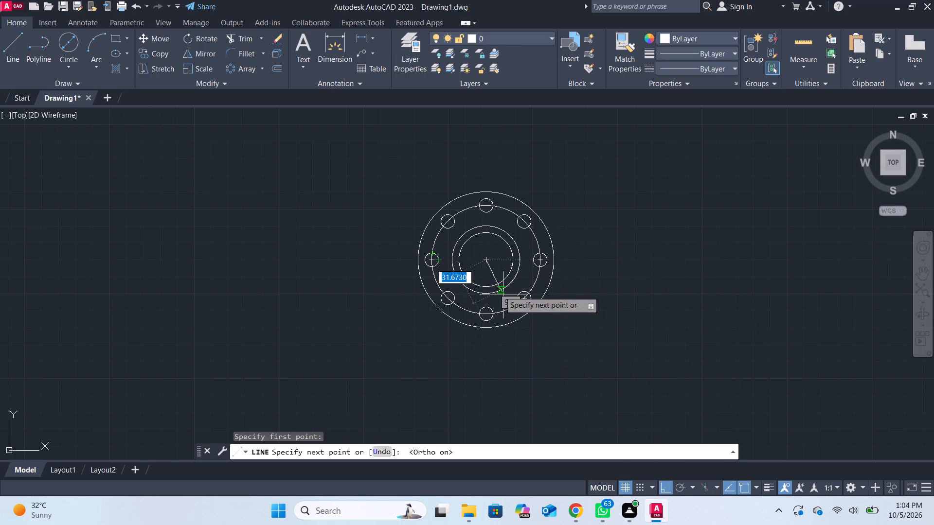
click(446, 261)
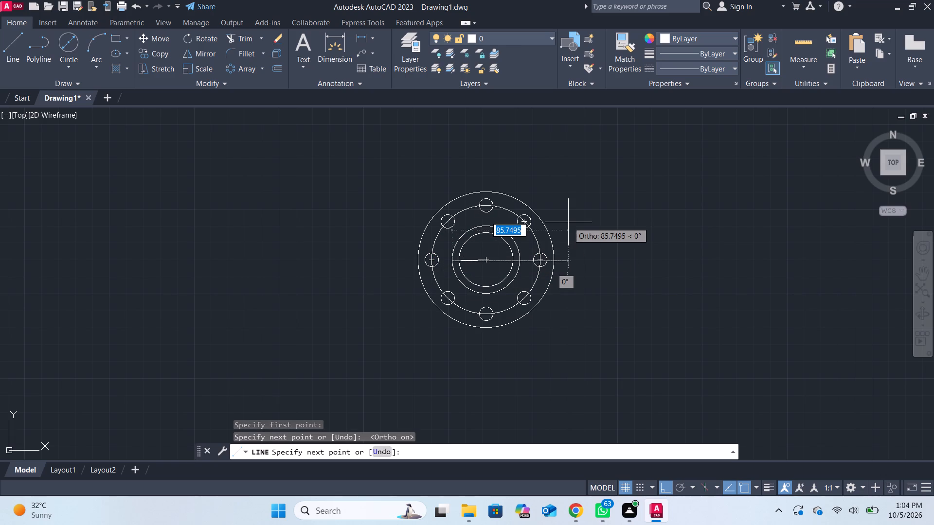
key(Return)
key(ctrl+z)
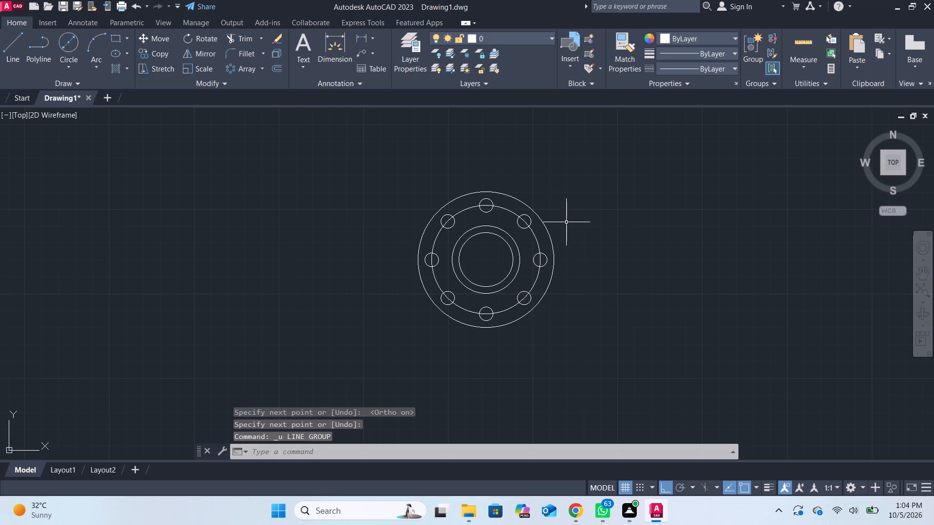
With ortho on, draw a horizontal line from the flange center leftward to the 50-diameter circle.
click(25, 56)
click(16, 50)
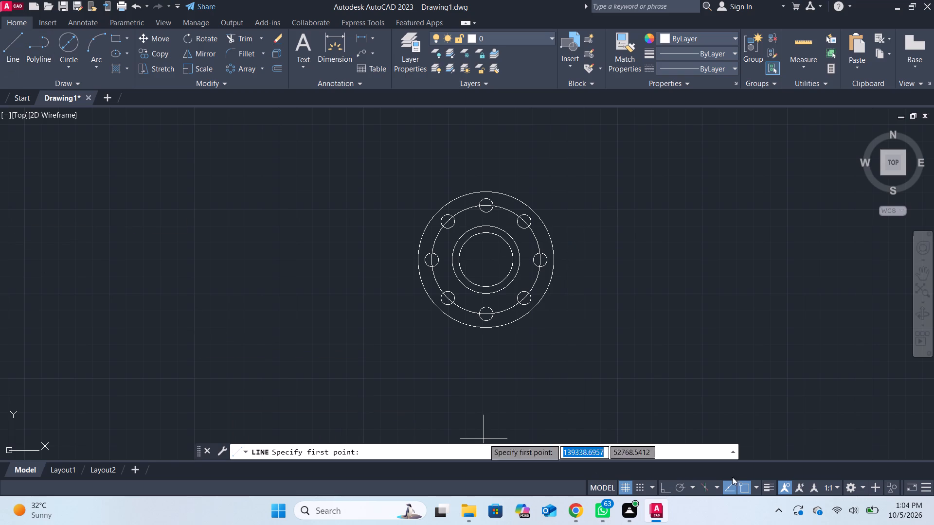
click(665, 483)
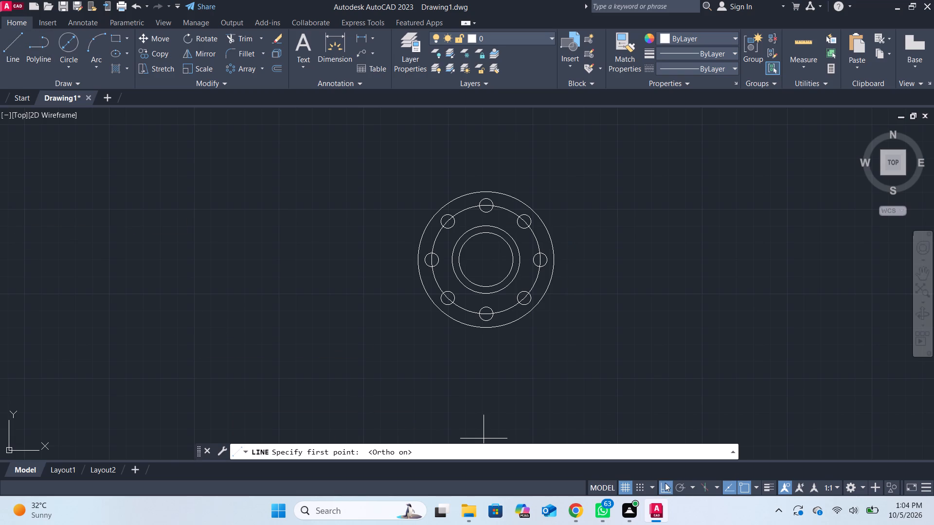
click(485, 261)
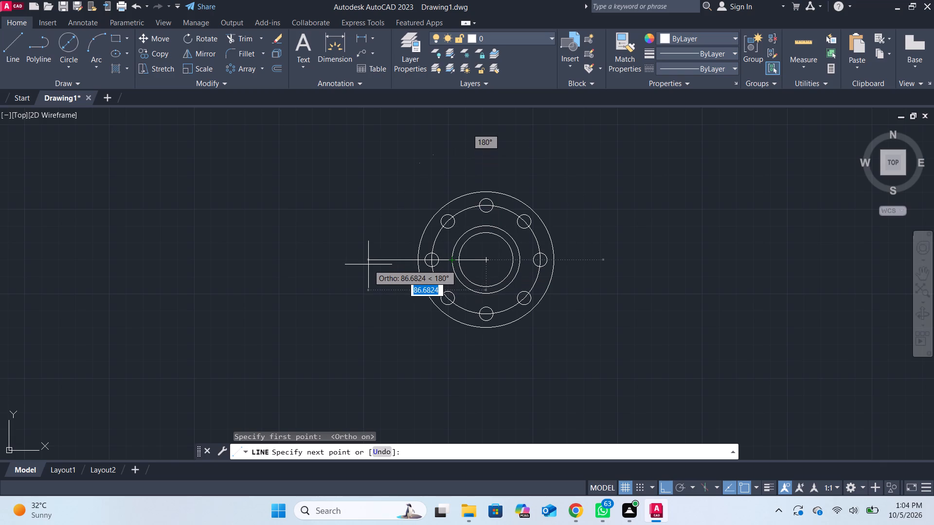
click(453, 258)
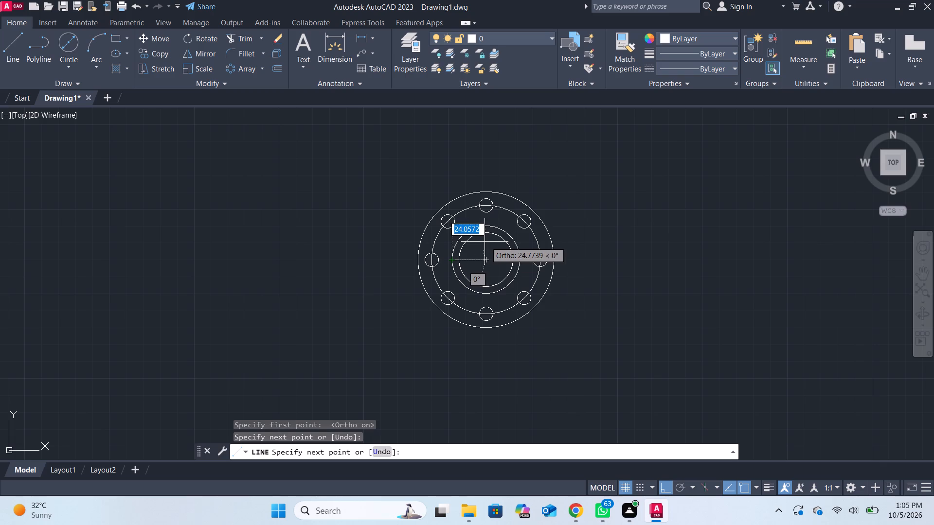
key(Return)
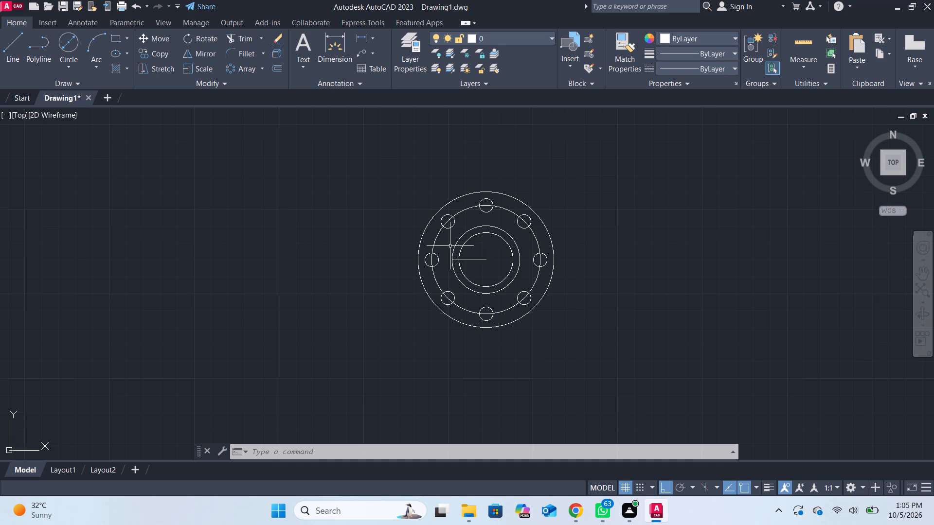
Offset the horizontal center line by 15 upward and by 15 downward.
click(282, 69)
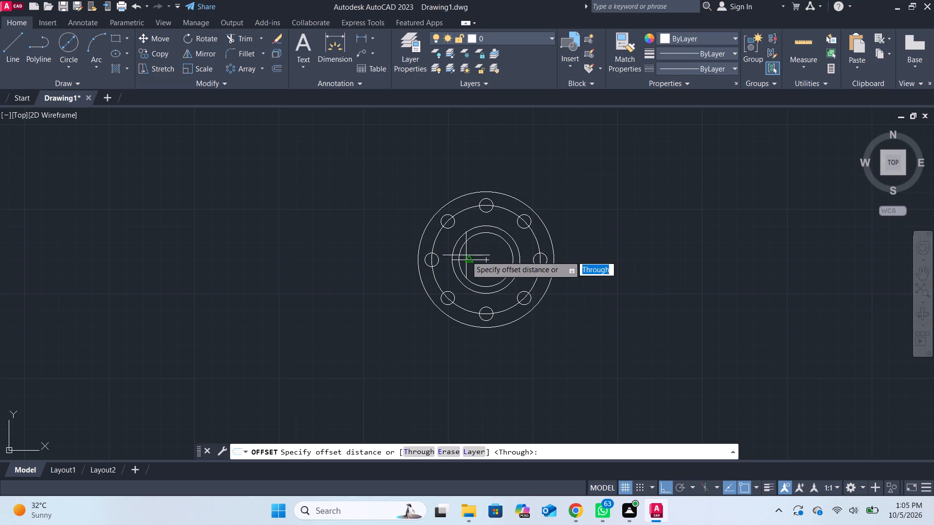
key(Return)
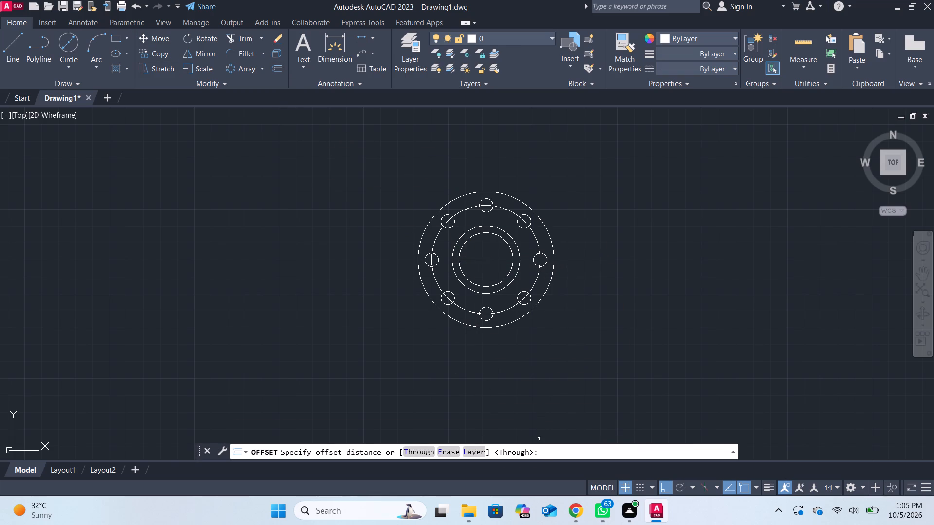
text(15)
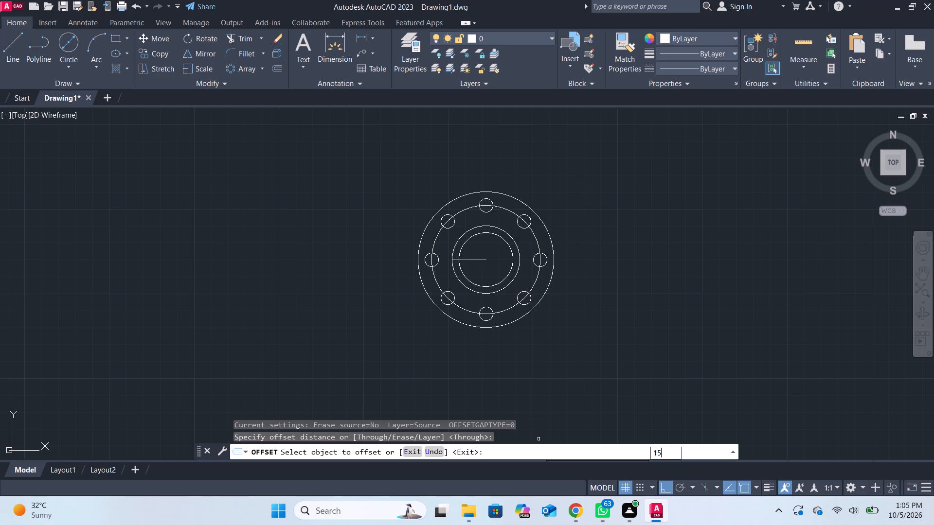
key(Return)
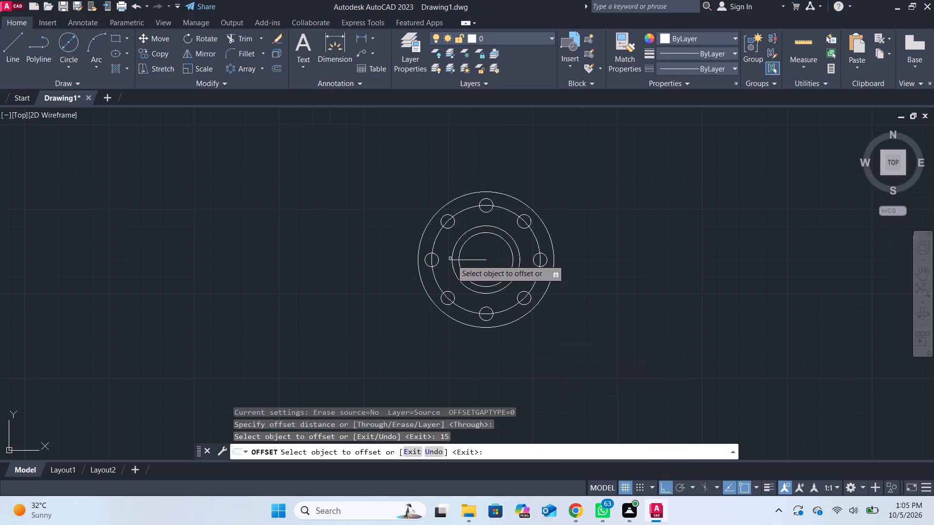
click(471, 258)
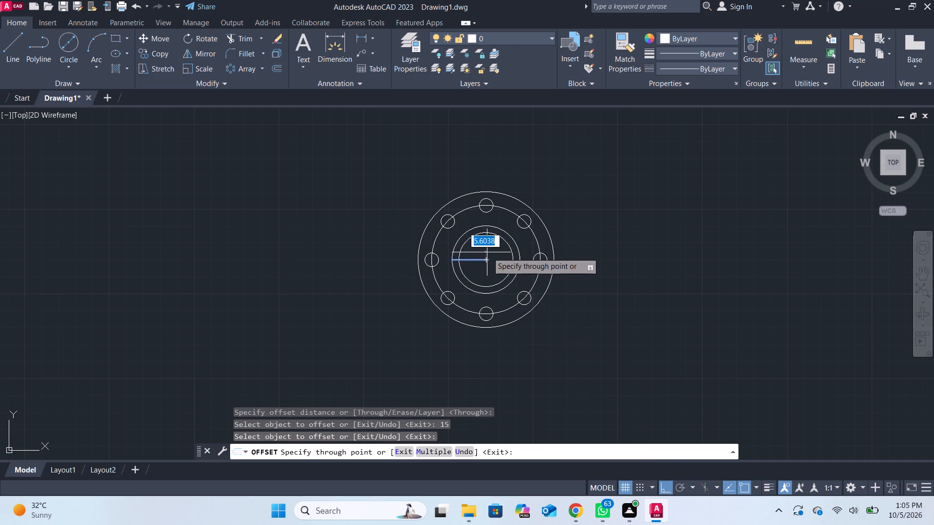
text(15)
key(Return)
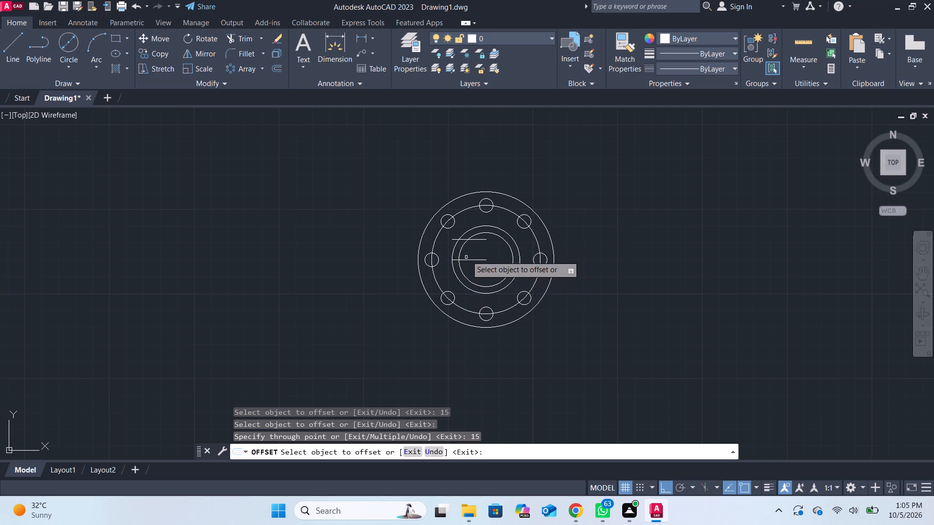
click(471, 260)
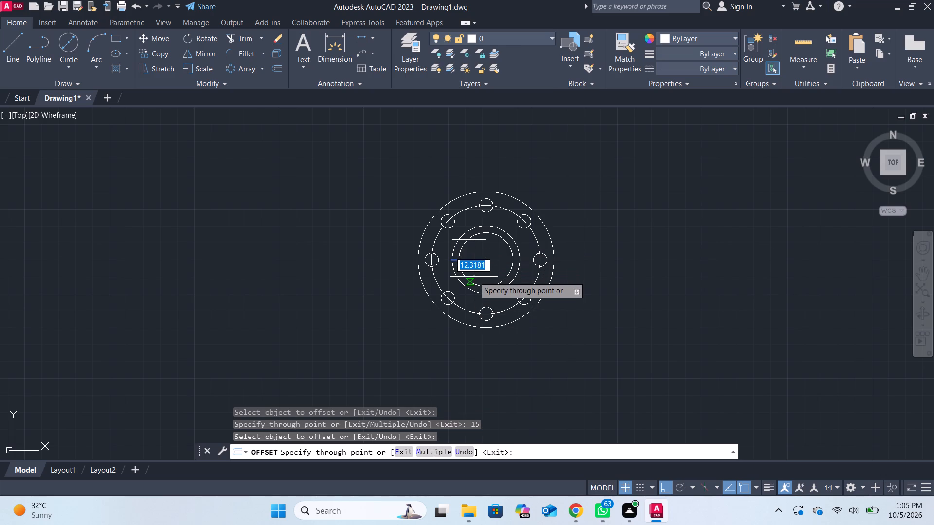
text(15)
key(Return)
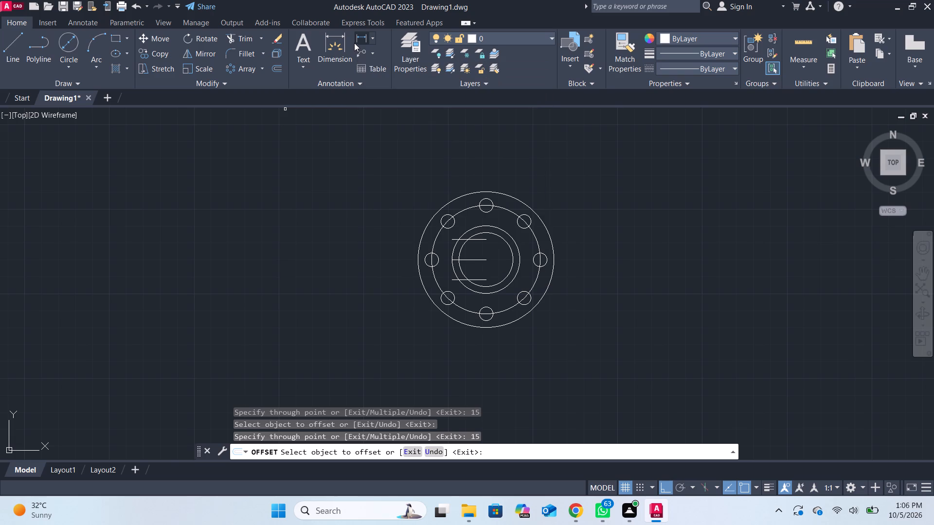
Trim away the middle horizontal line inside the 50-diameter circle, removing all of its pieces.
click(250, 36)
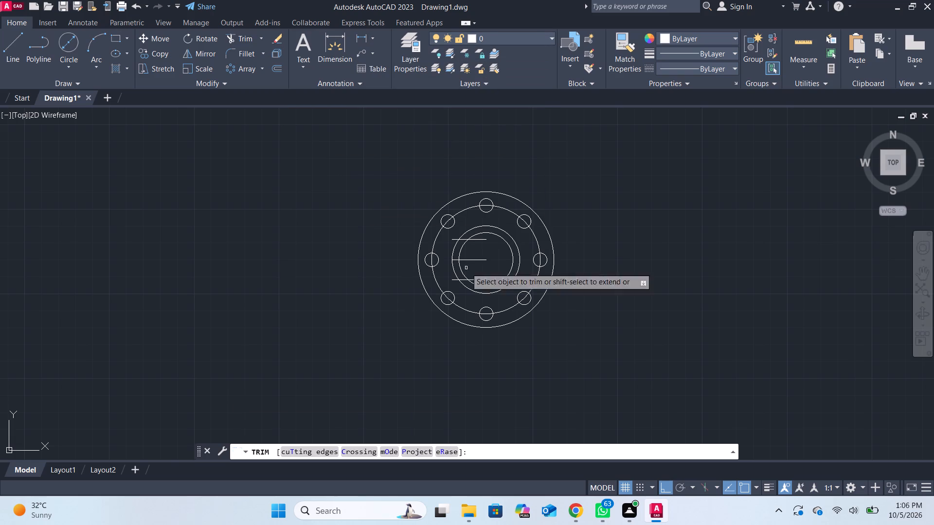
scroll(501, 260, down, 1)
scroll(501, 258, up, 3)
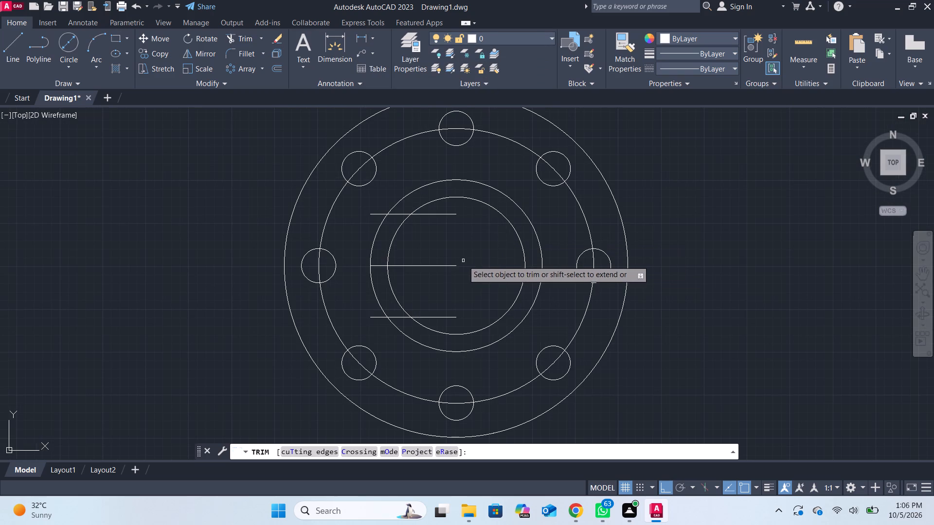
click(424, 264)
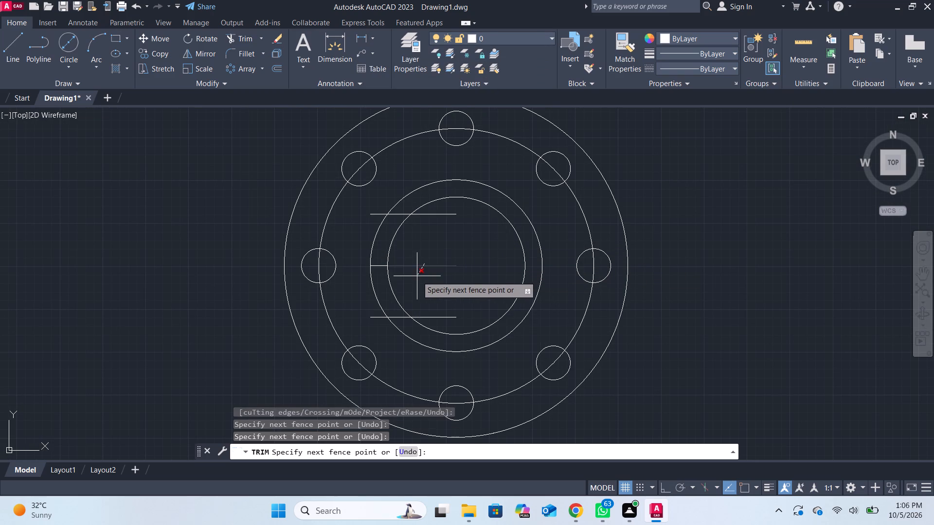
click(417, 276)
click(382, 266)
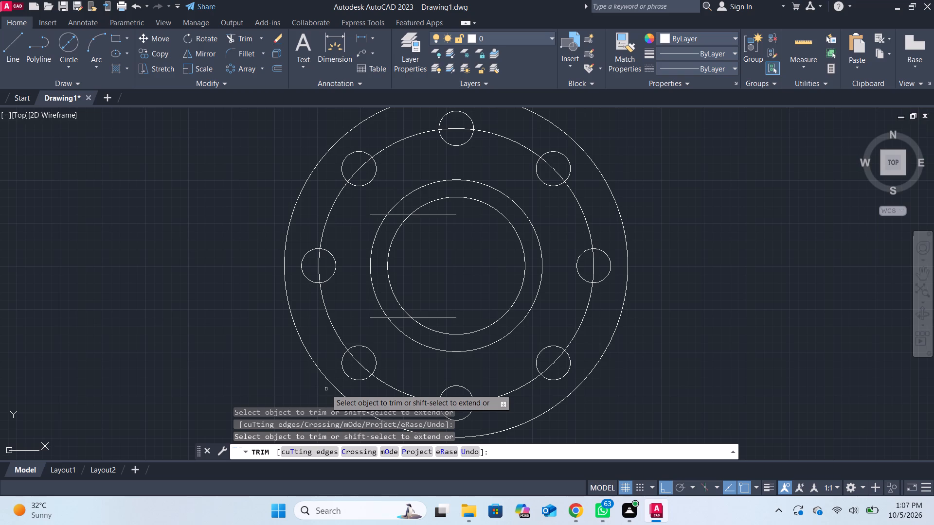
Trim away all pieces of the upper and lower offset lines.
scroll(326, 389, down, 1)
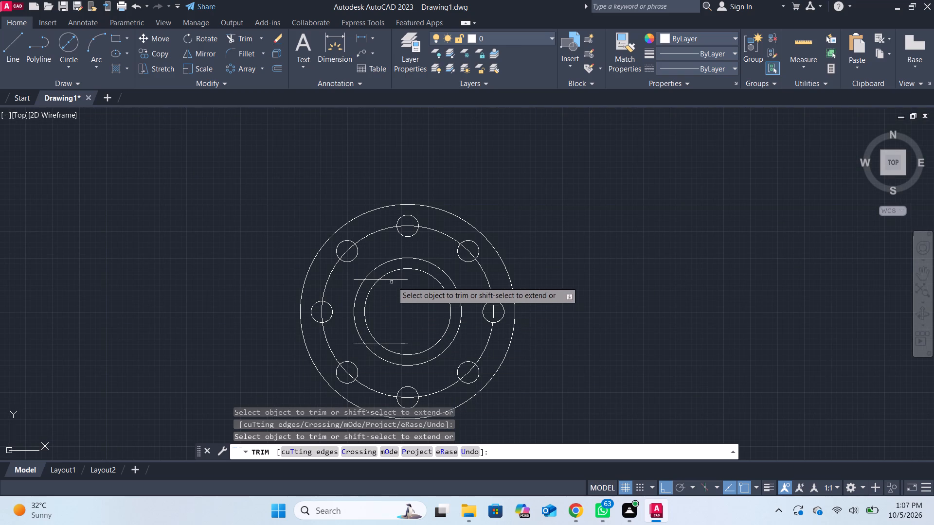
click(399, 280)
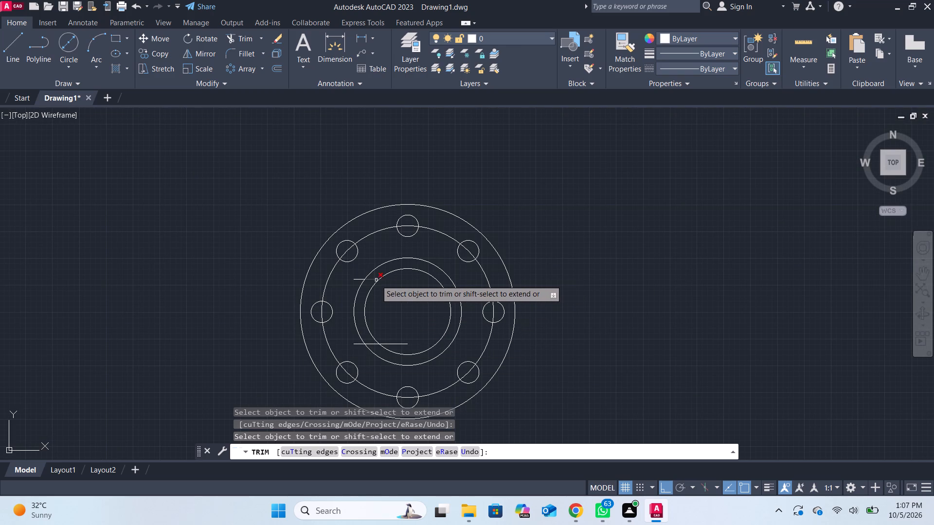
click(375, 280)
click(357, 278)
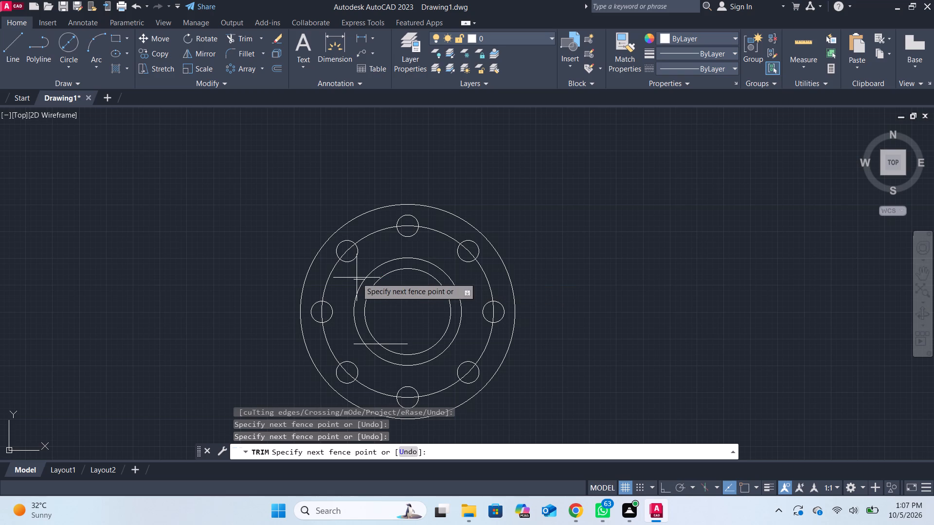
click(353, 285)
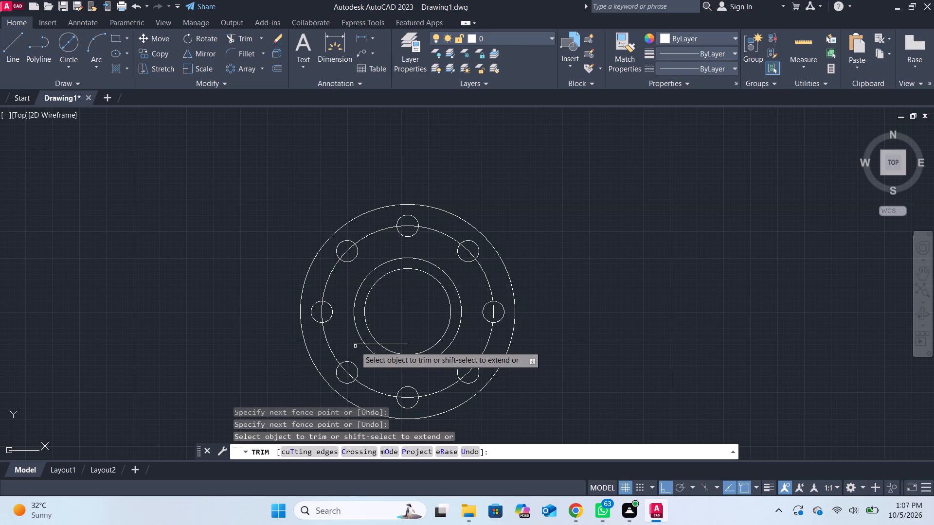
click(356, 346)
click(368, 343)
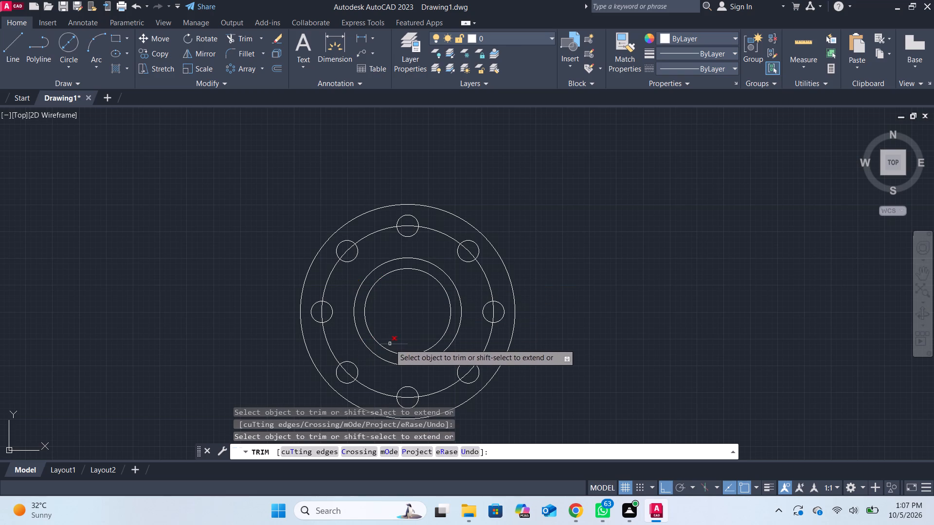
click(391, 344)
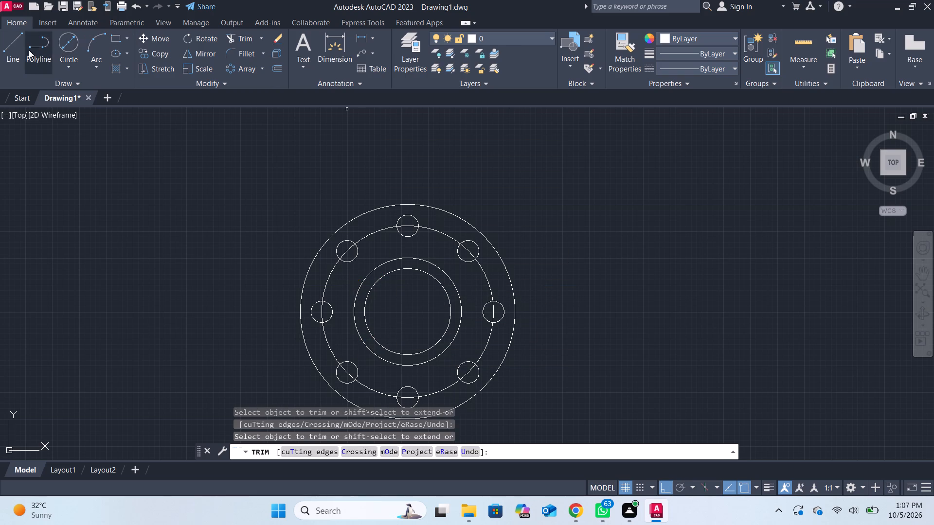
Draw a horizontal line from the flange center rightward to the 50-diameter circle.
click(12, 43)
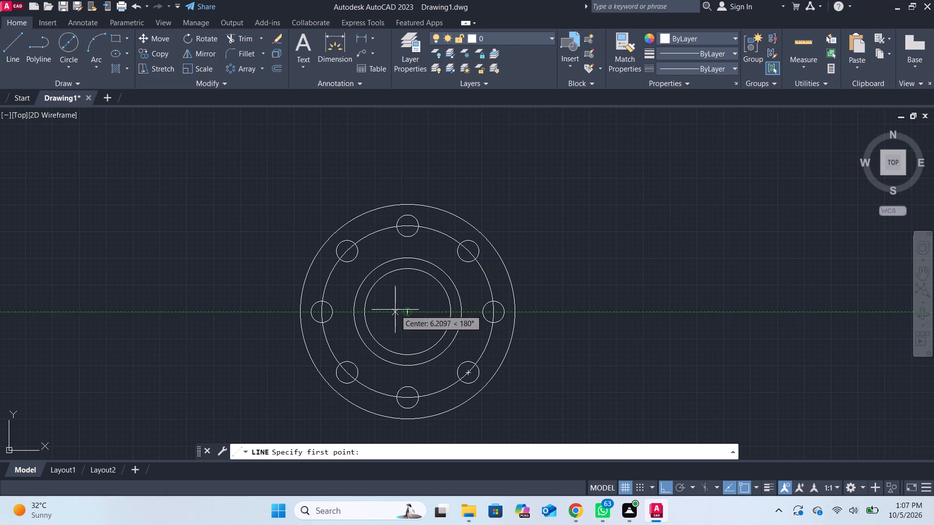
click(409, 313)
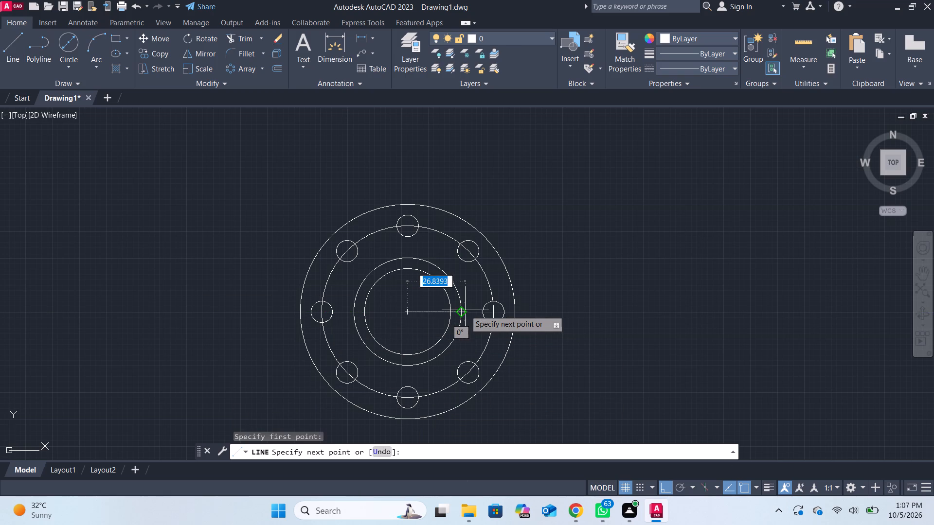
click(463, 310)
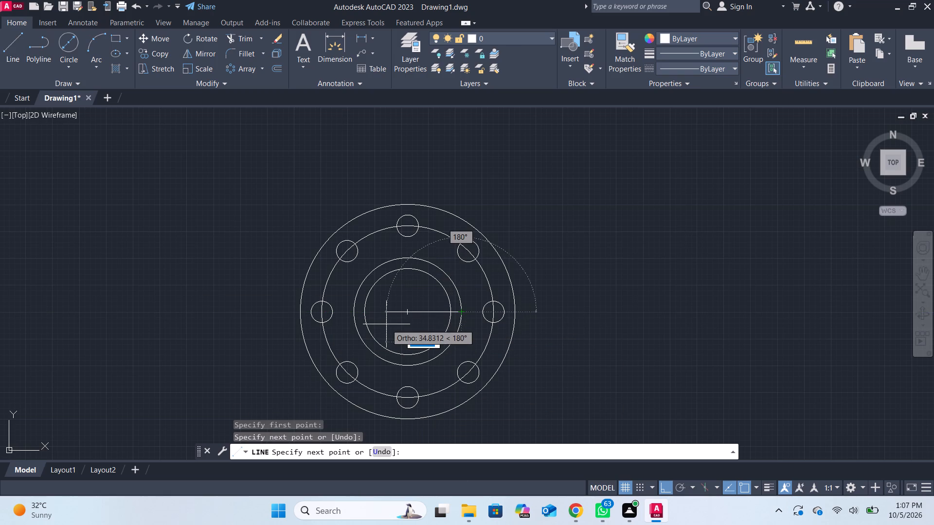
key(Return)
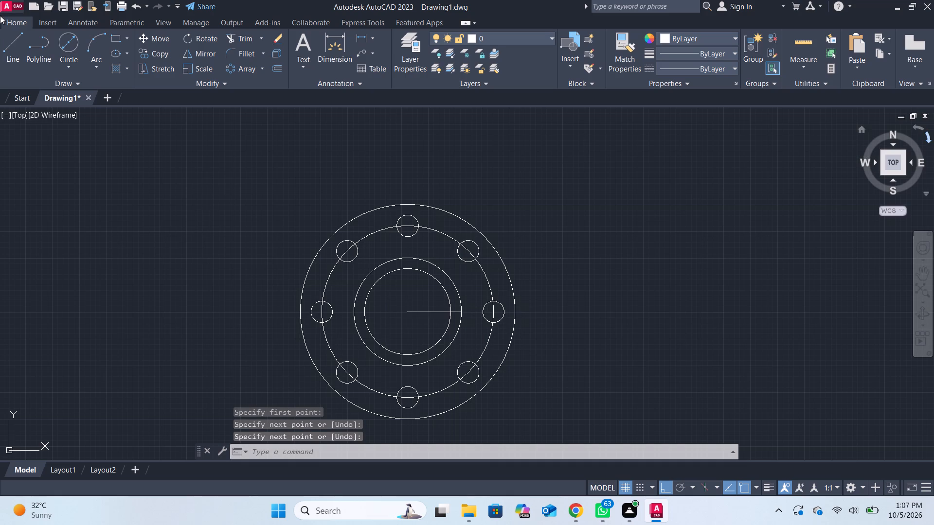
Draw a horizontal line from the flange center leftward to the 50-diameter circle.
click(7, 43)
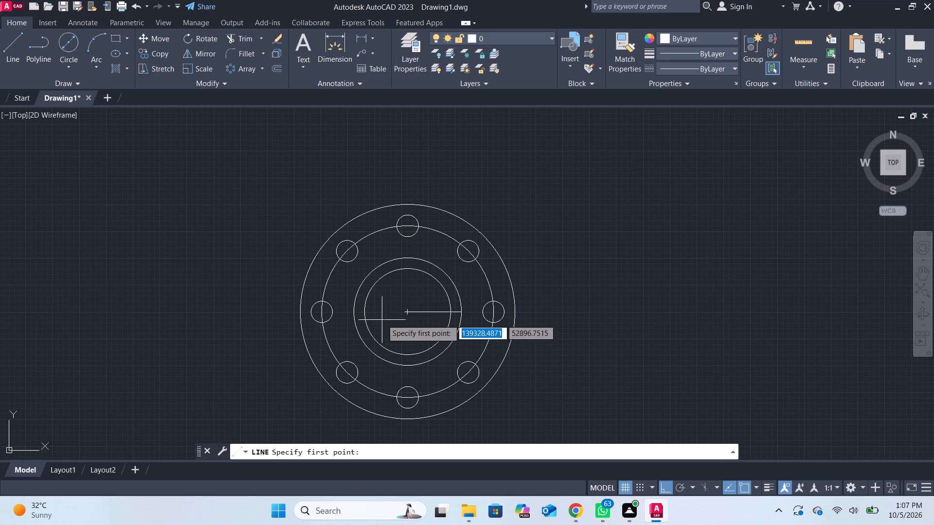
click(407, 312)
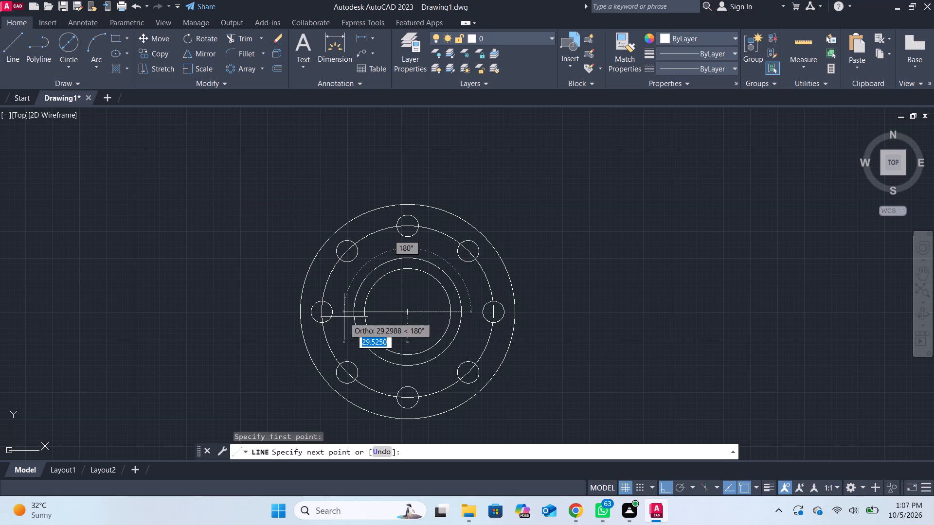
click(352, 312)
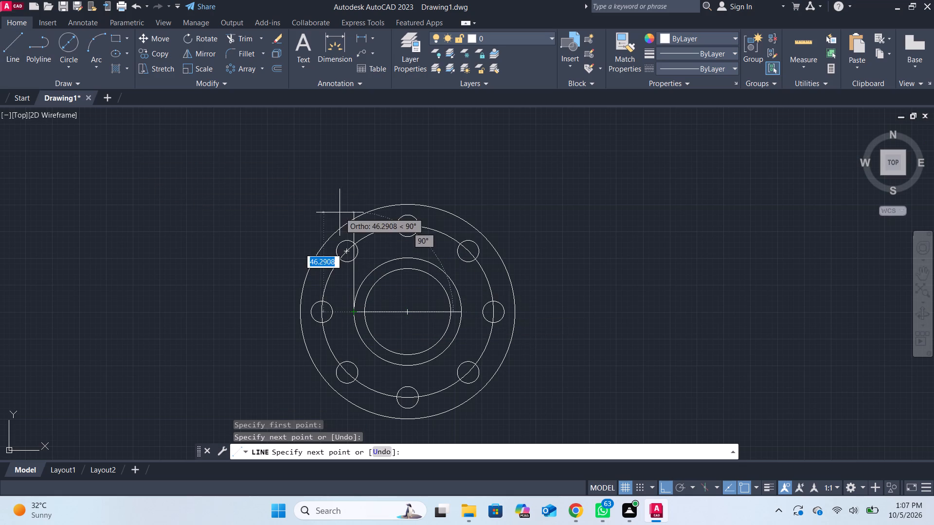
key(Return)
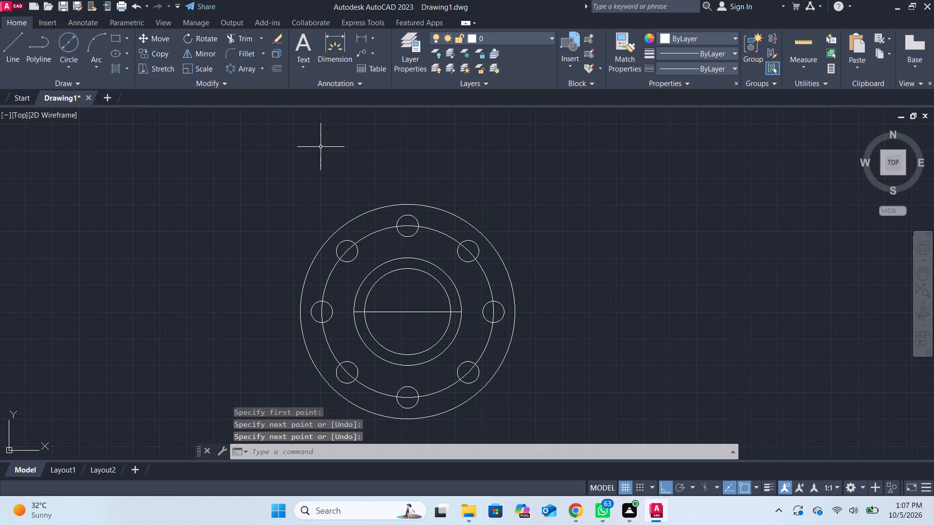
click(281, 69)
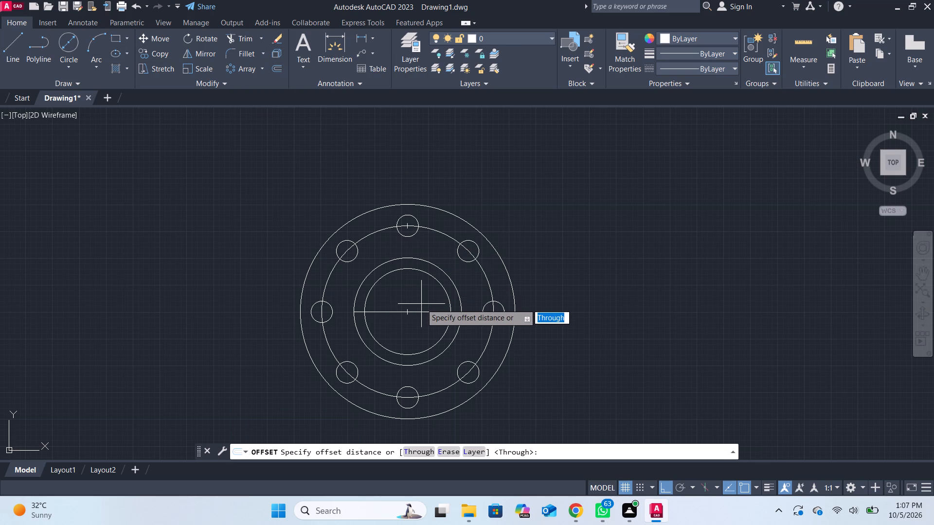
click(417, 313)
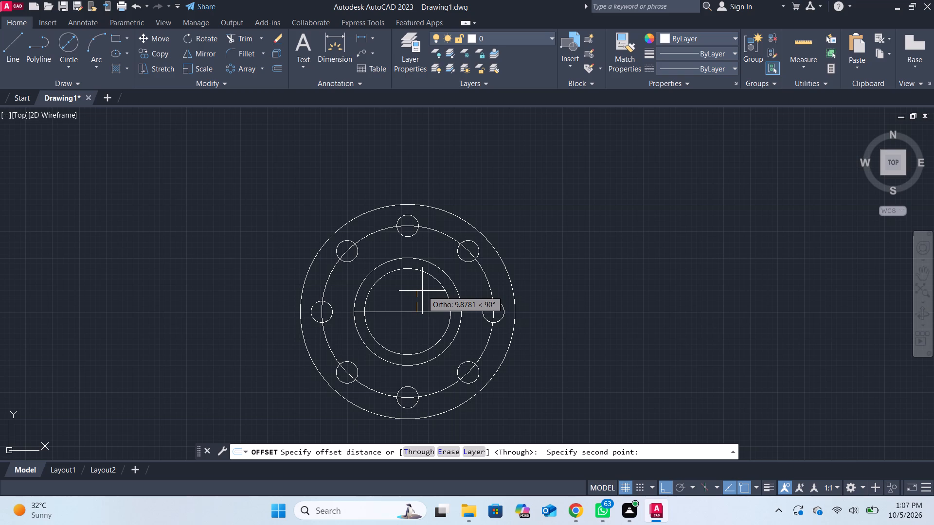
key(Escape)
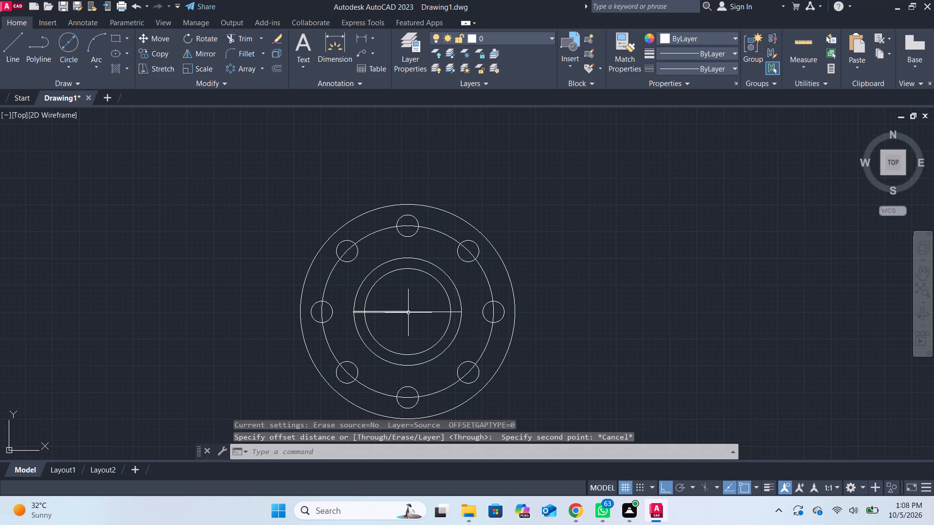
Join the two collinear horizontal lines inside the 50-diameter circle into one line.
text(JOI)
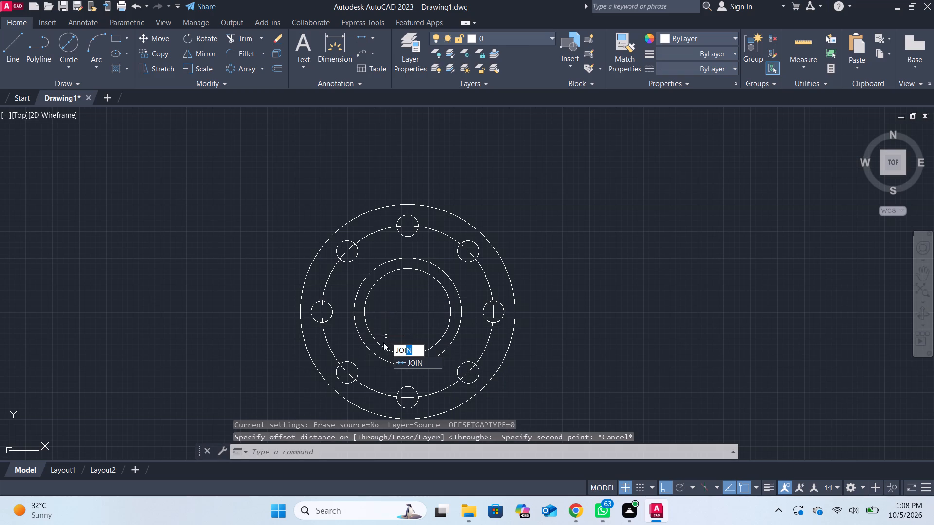
click(431, 359)
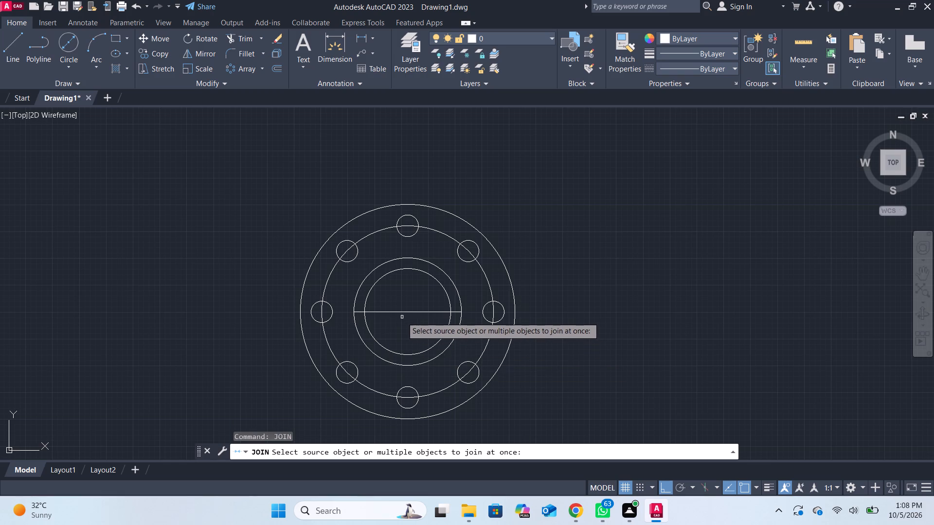
click(393, 312)
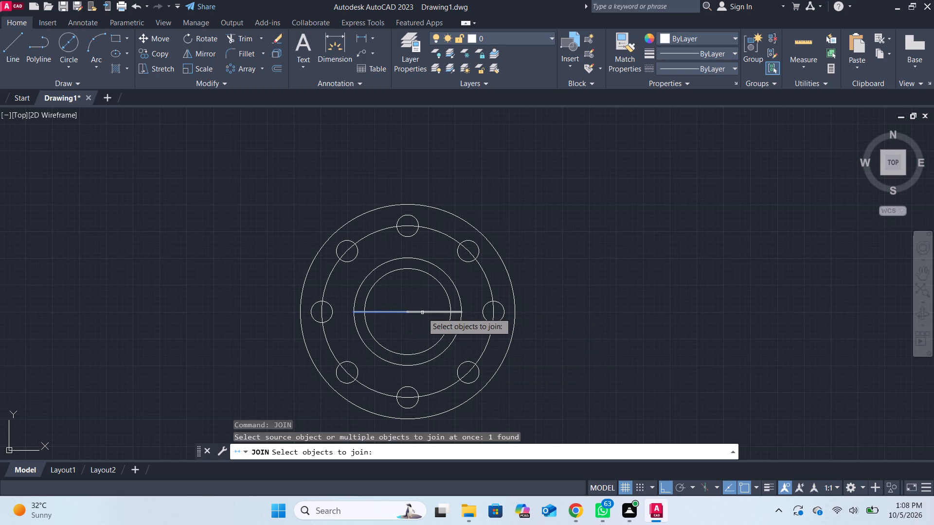
click(422, 313)
key(Return)
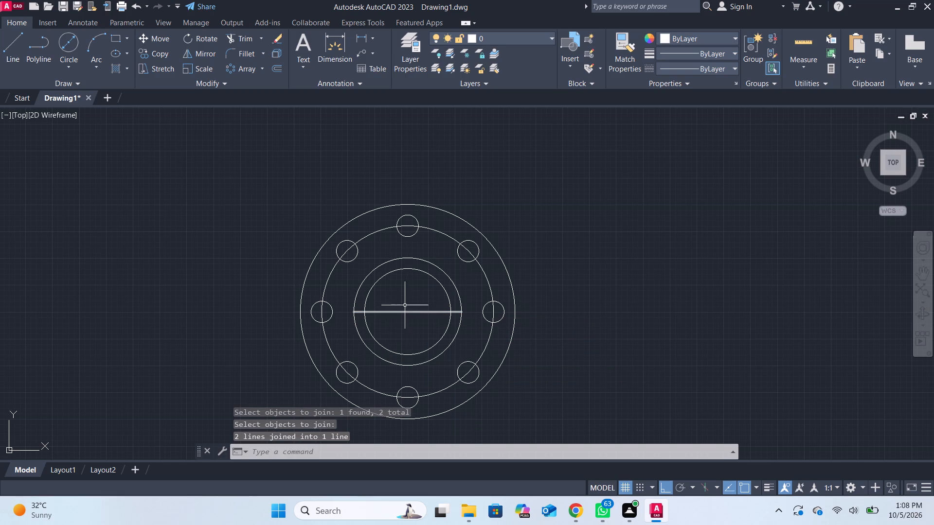
Offset the joined horizontal center line by about 11.09, once upward and once downward.
click(280, 68)
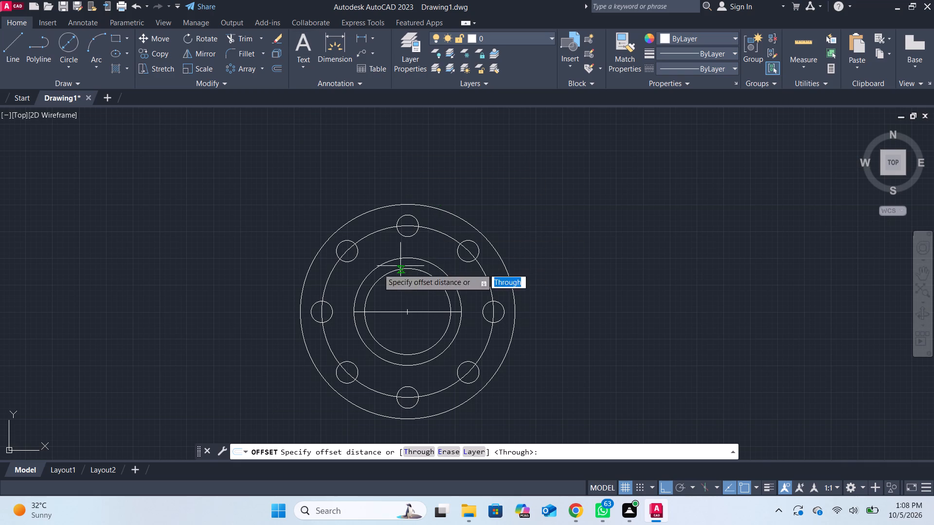
click(277, 66)
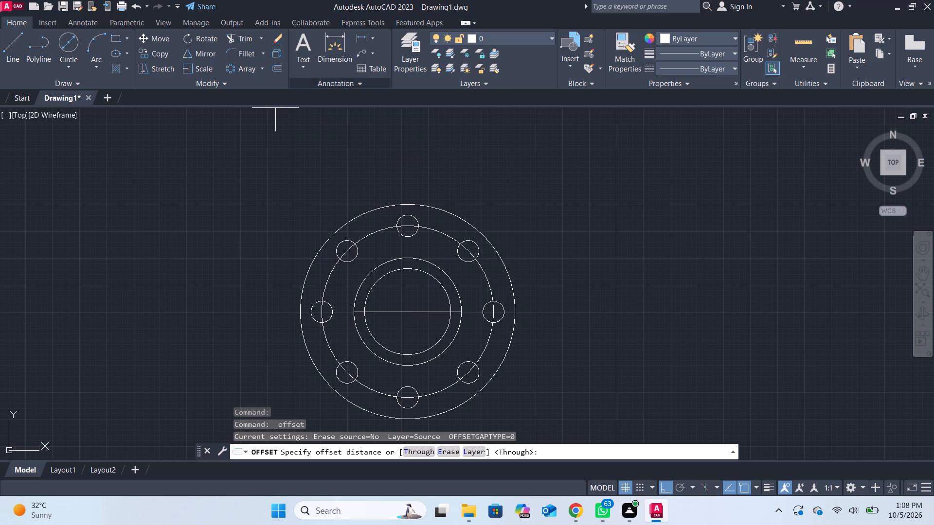
click(420, 311)
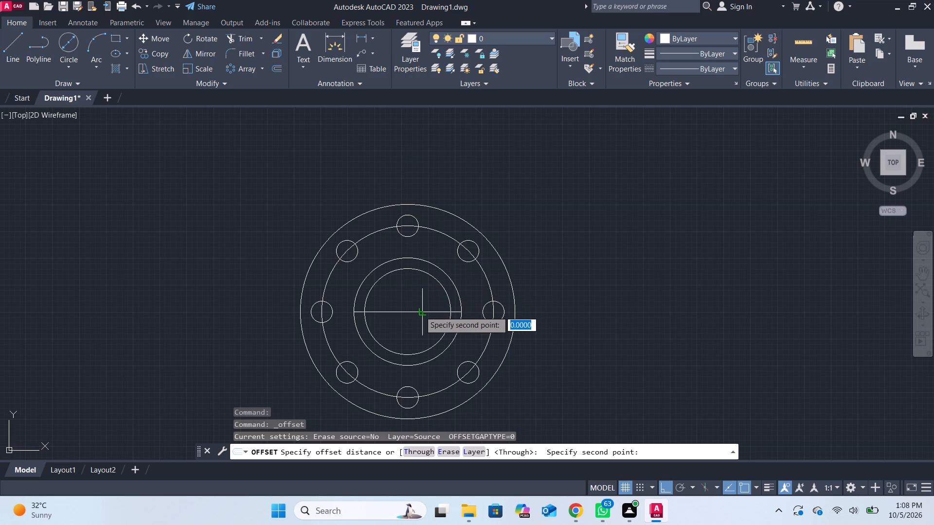
text(15)
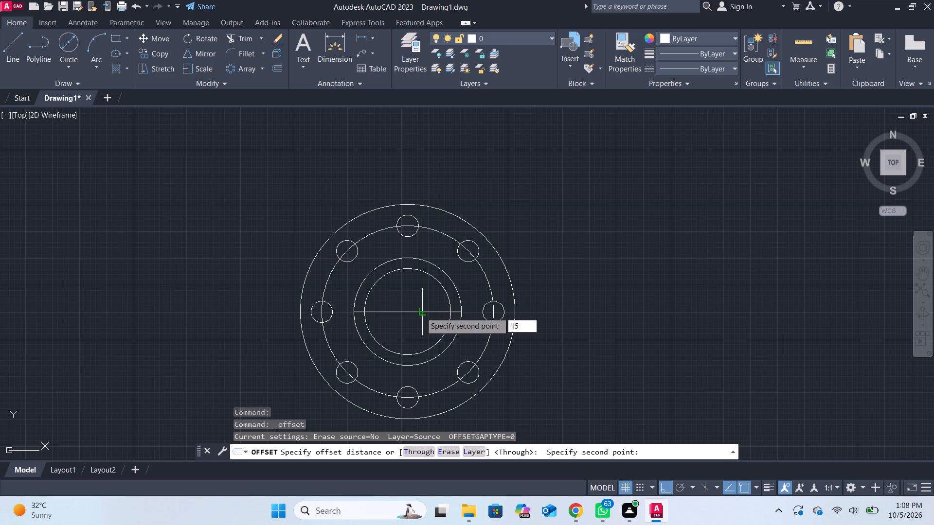
key(Return)
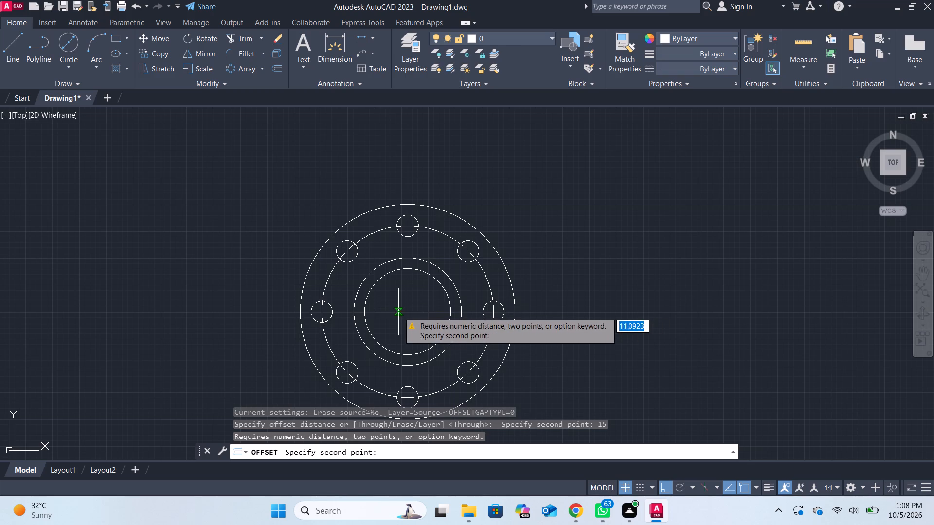
click(398, 312)
text(15)
key(Return)
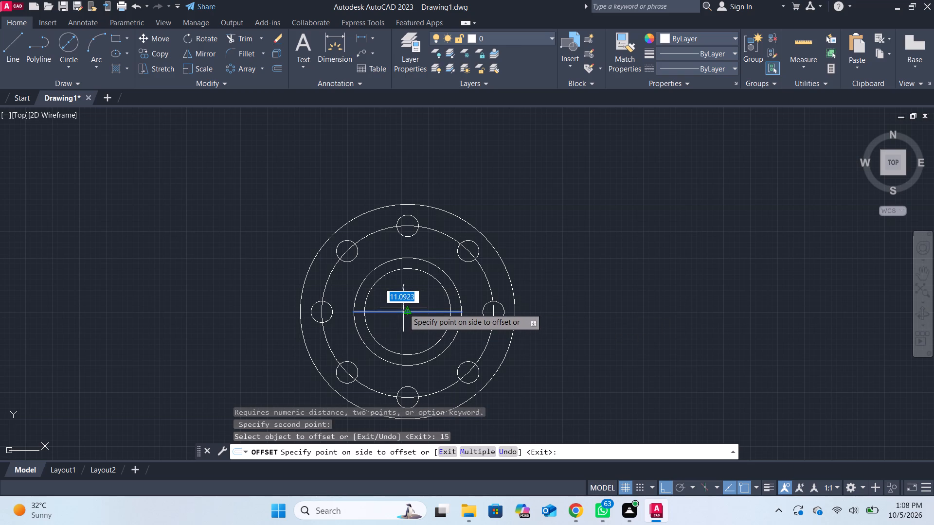
click(403, 308)
click(401, 311)
click(404, 297)
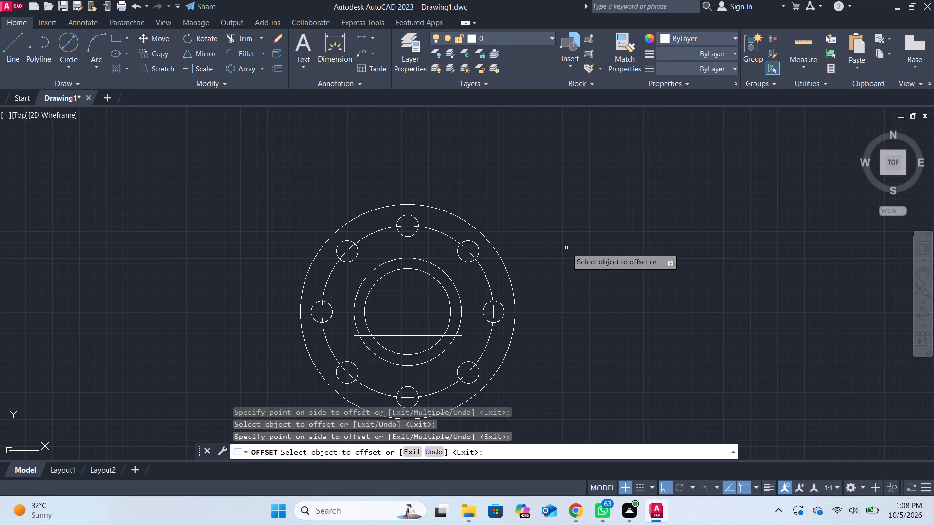
key(Return)
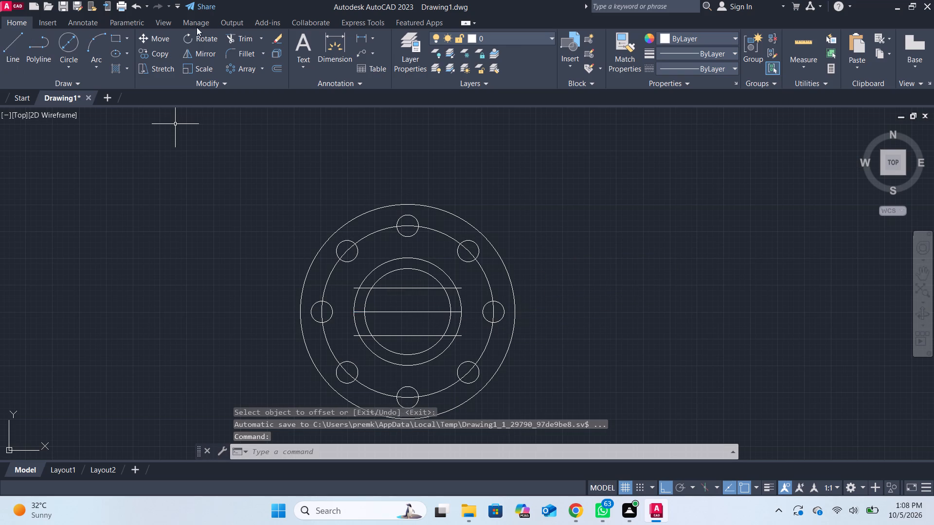
Trim away all three pieces of the middle horizontal line inside the 50-diameter circle.
click(246, 39)
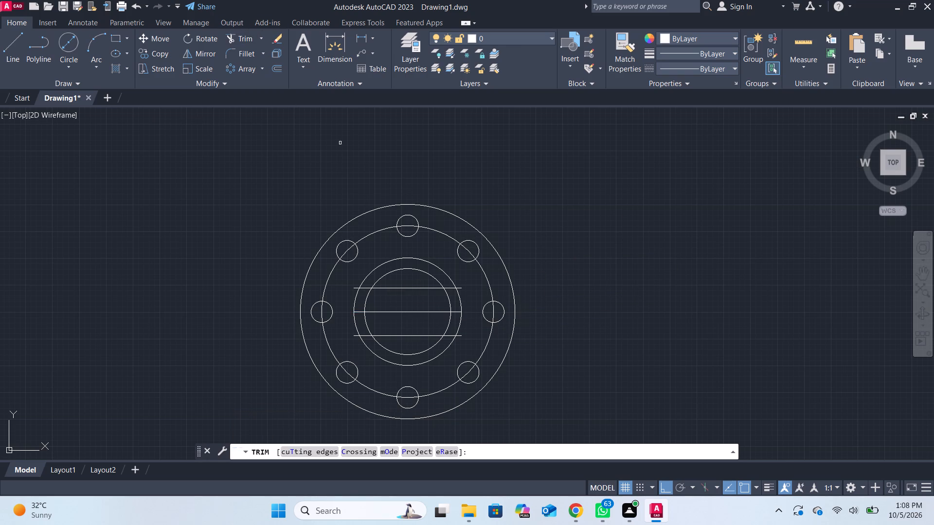
click(411, 313)
scroll(410, 311, up, 2)
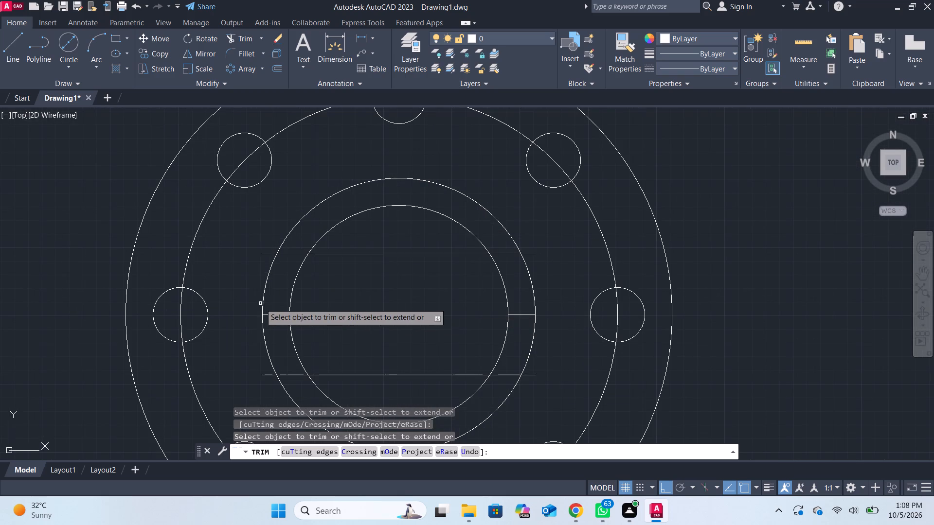
click(277, 315)
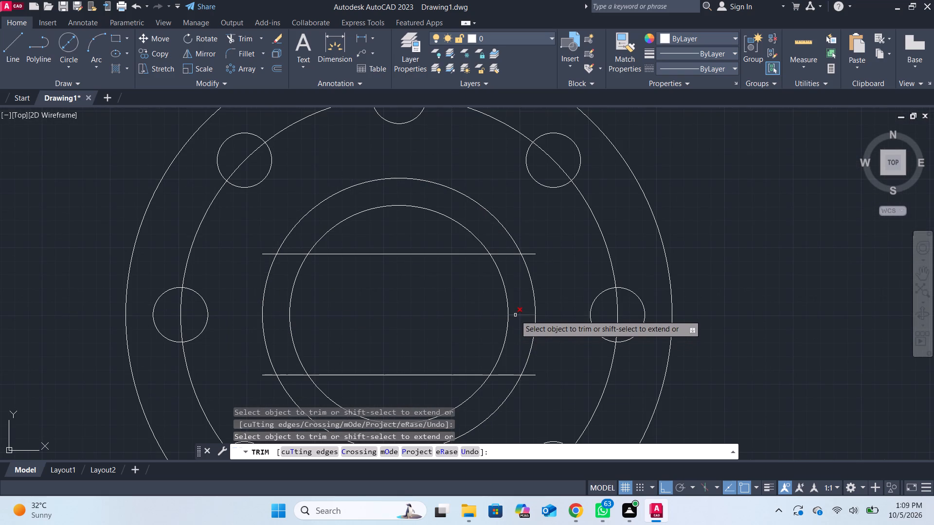
click(515, 315)
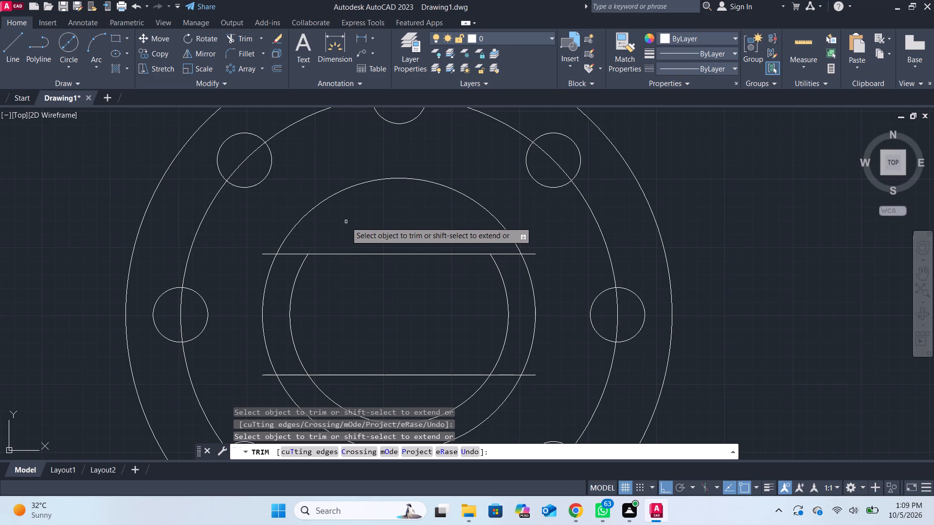
Trim off the 40-diameter circle's arc above the upper offset line and that line's ends outside the 40-diameter circle.
click(346, 222)
scroll(292, 250, up, 1)
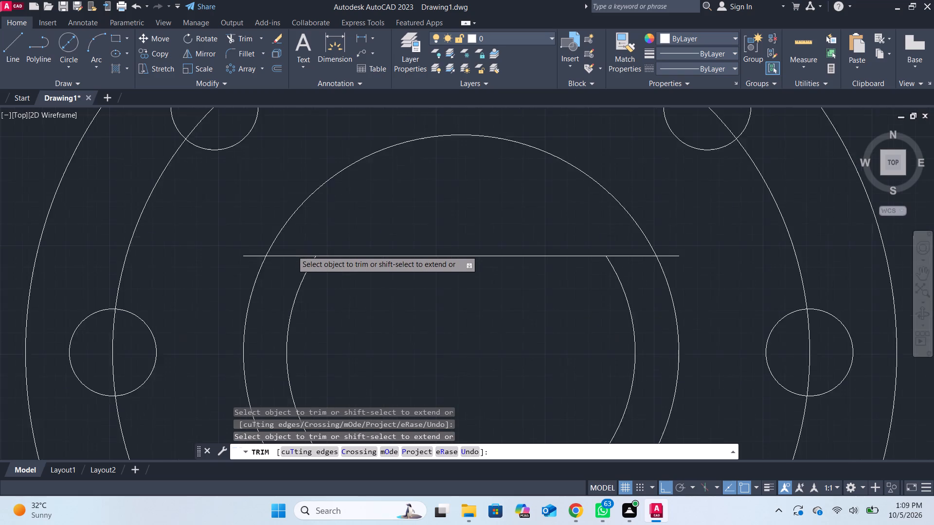
scroll(292, 250, up, 2)
scroll(292, 250, down, 1)
click(220, 259)
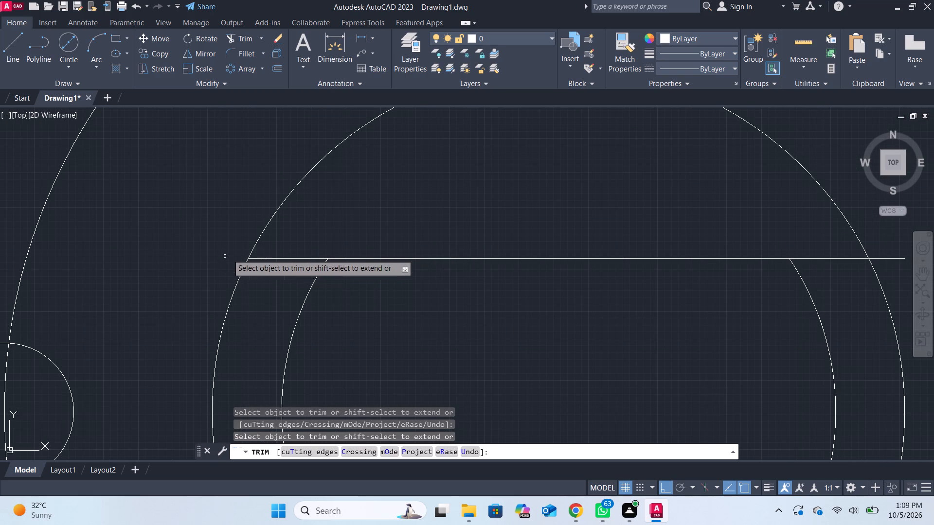
click(271, 258)
scroll(524, 237, down, 2)
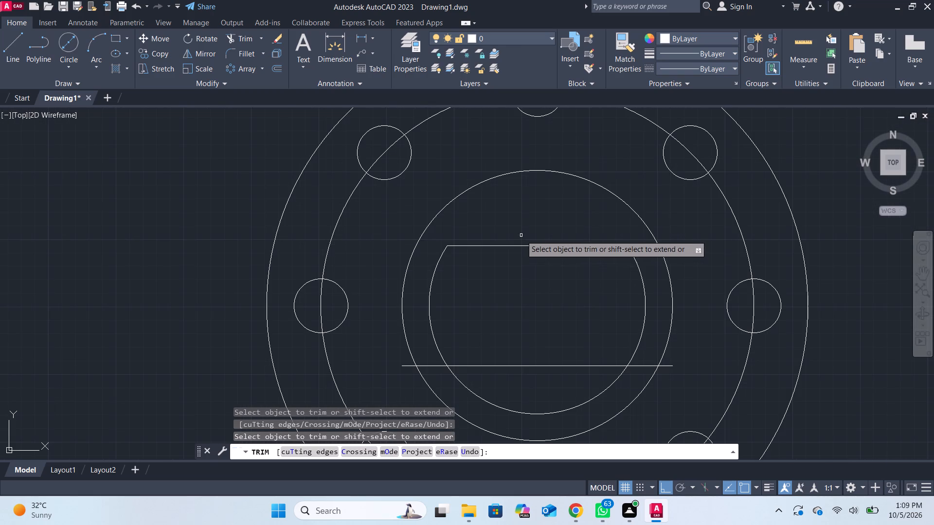
click(637, 246)
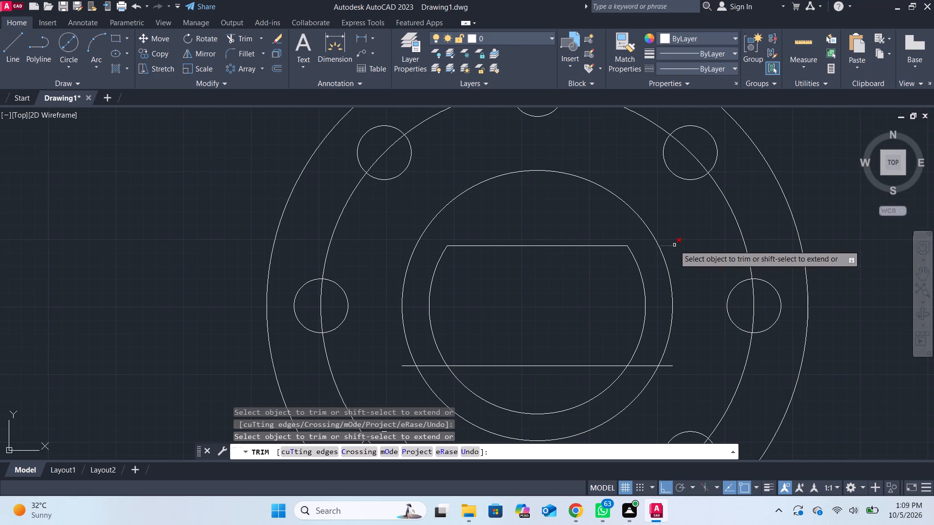
click(673, 246)
scroll(673, 246, down, 1)
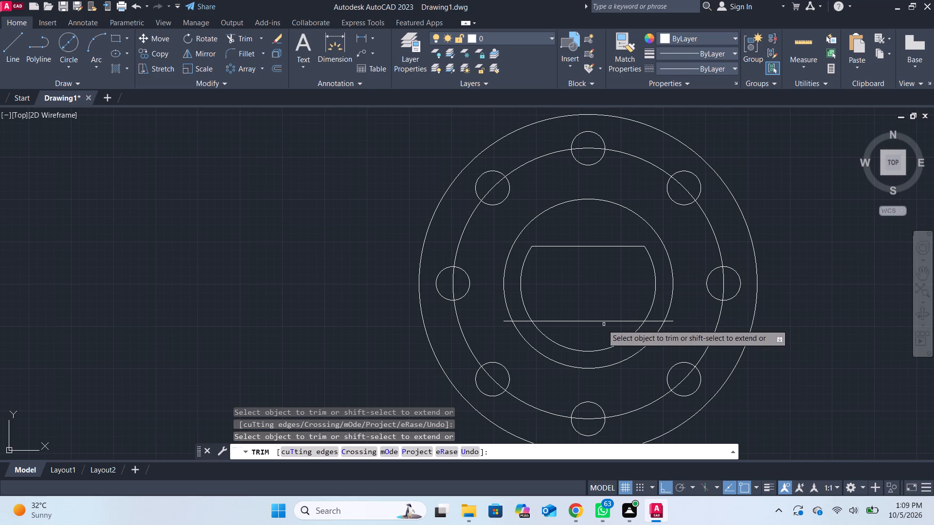
Trim off the 40-diameter circle's arc below the lower offset line and that line's ends outside the 40-diameter circle.
click(582, 351)
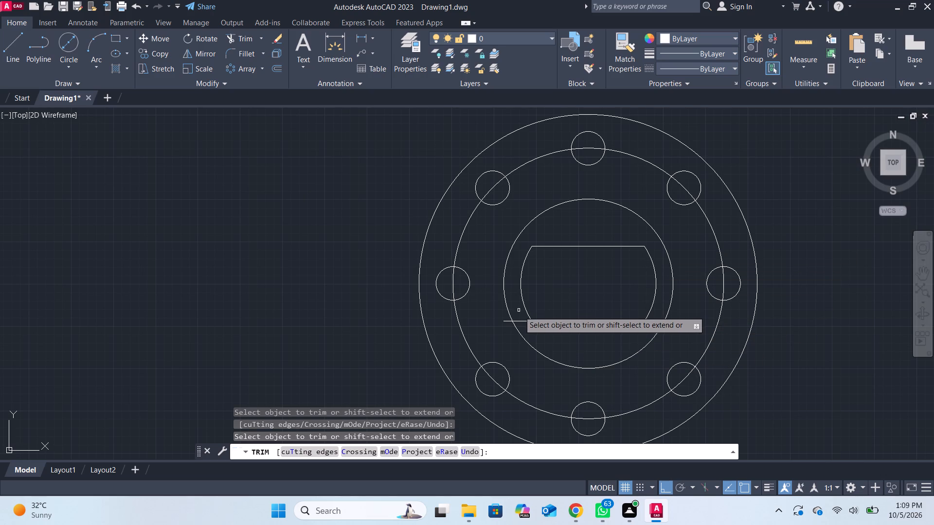
scroll(520, 313, up, 1)
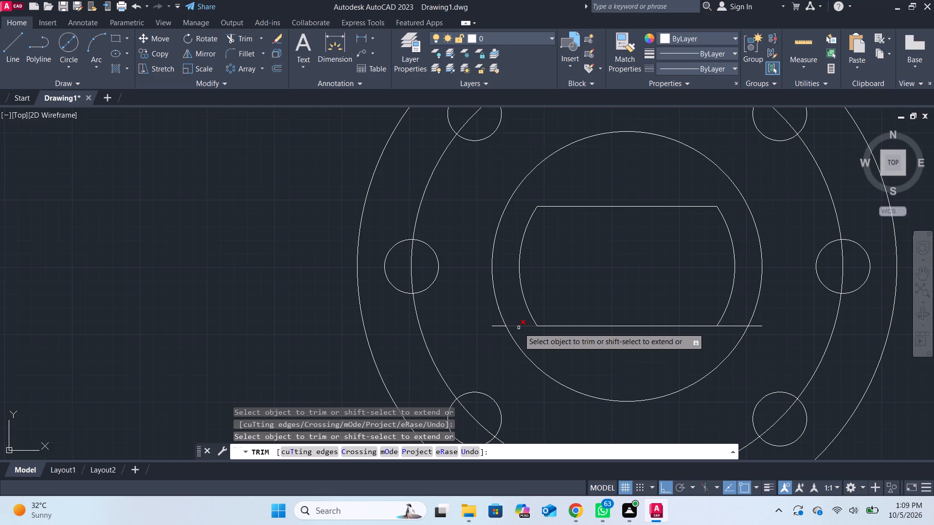
click(520, 324)
click(529, 333)
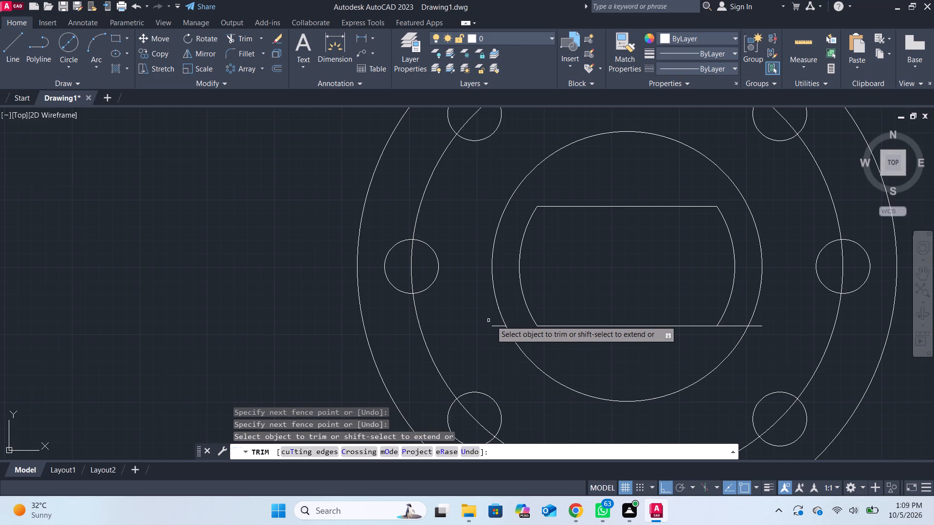
click(497, 328)
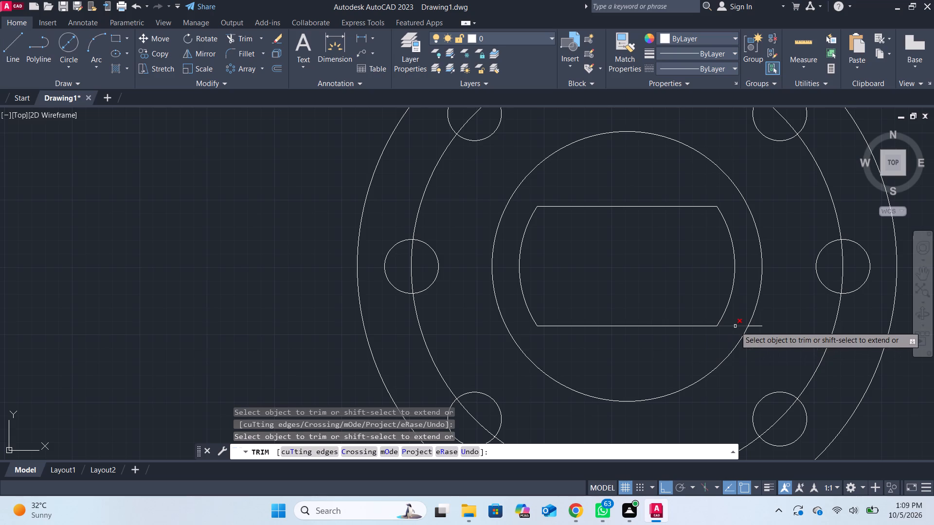
click(735, 326)
click(760, 328)
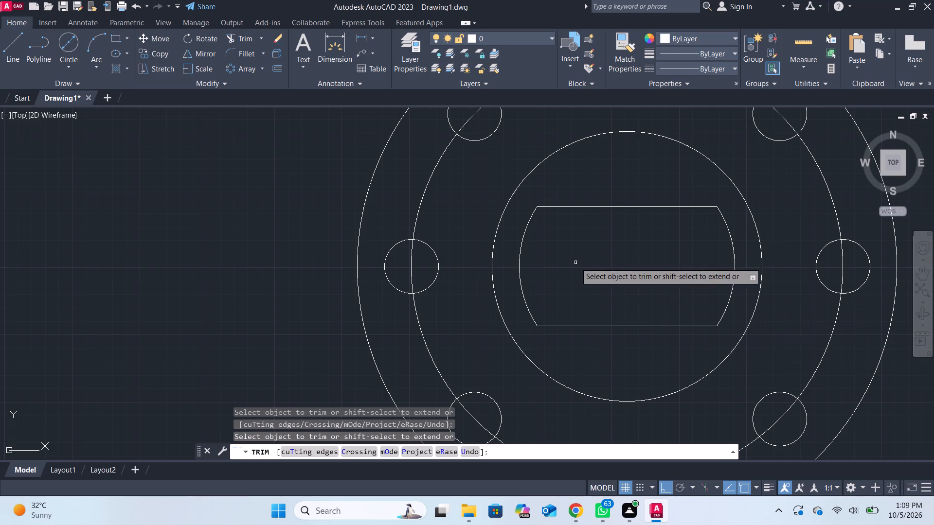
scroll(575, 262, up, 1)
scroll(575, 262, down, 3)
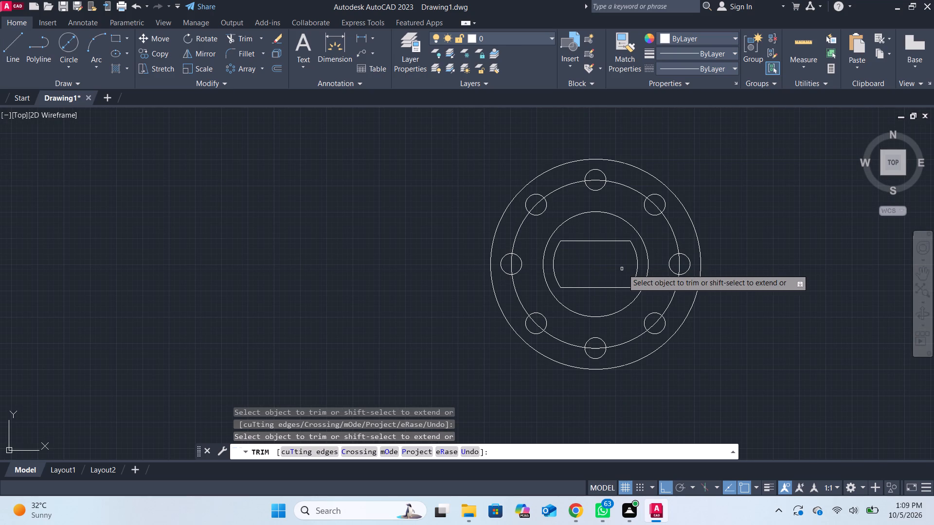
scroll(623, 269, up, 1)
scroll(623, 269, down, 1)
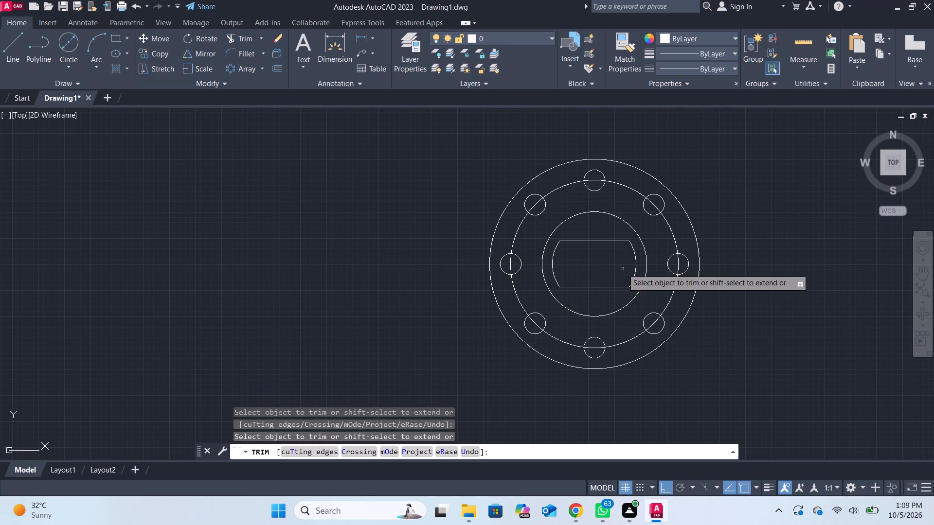
Trim away the 80-diameter circle's arcs inside all eight 10-diameter holes.
scroll(727, 264, up, 2)
scroll(604, 255, down, 1)
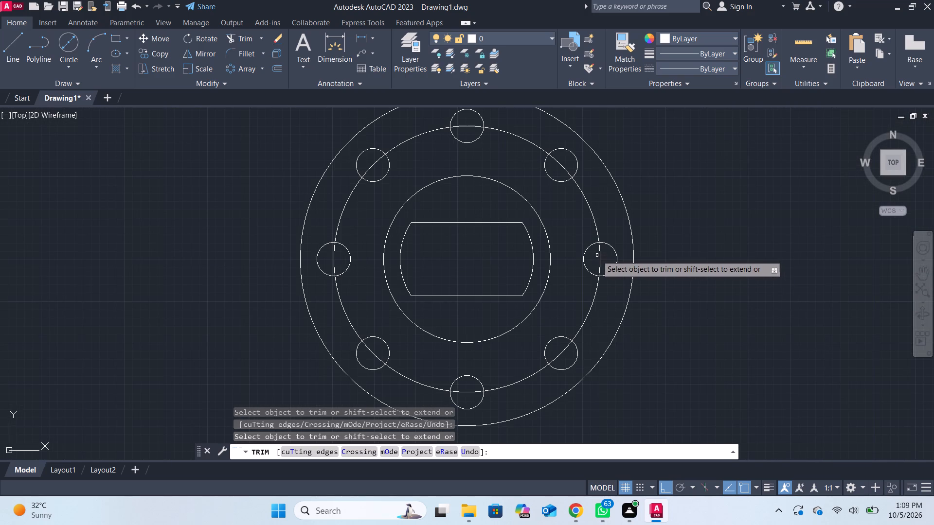
click(470, 126)
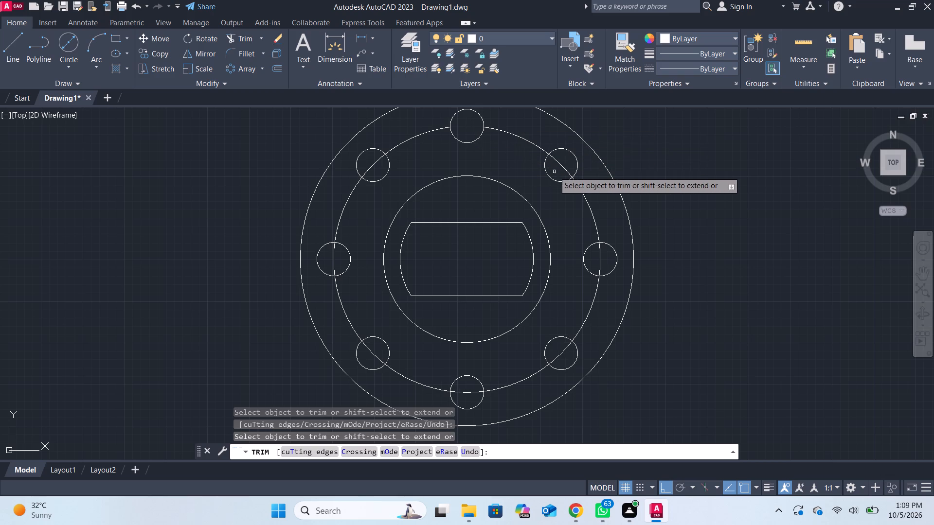
click(562, 168)
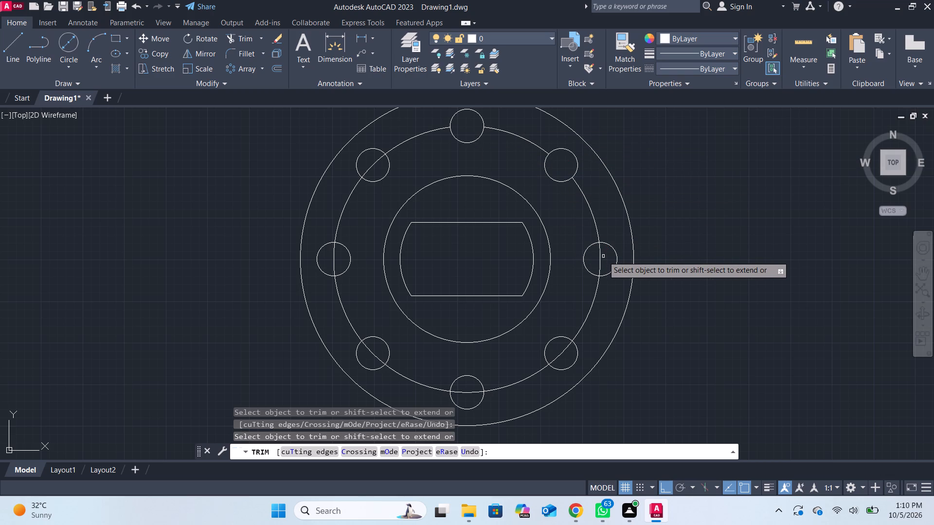
drag(603, 256, 598, 259)
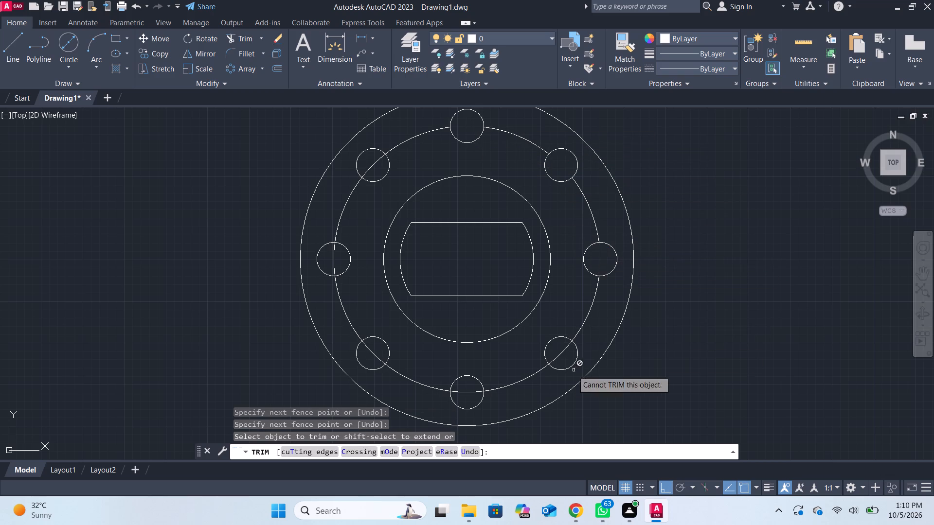
click(560, 354)
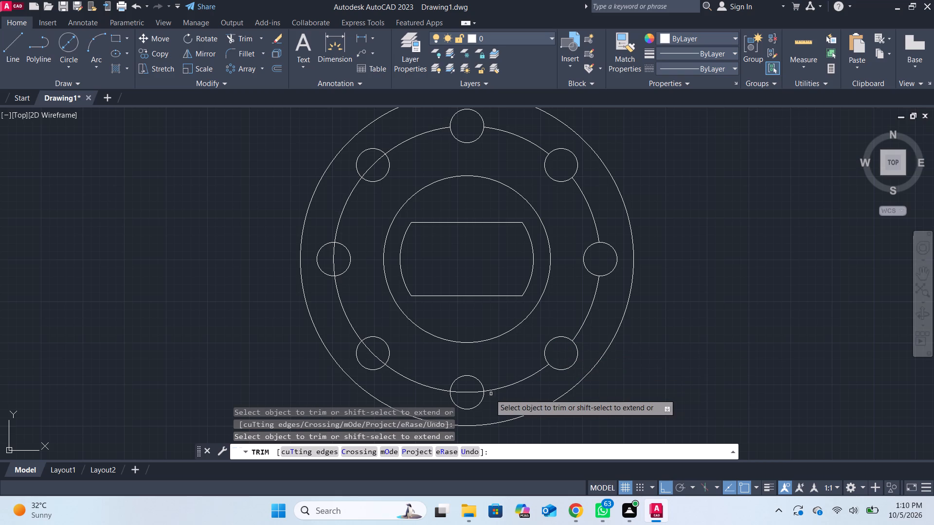
click(465, 391)
click(377, 355)
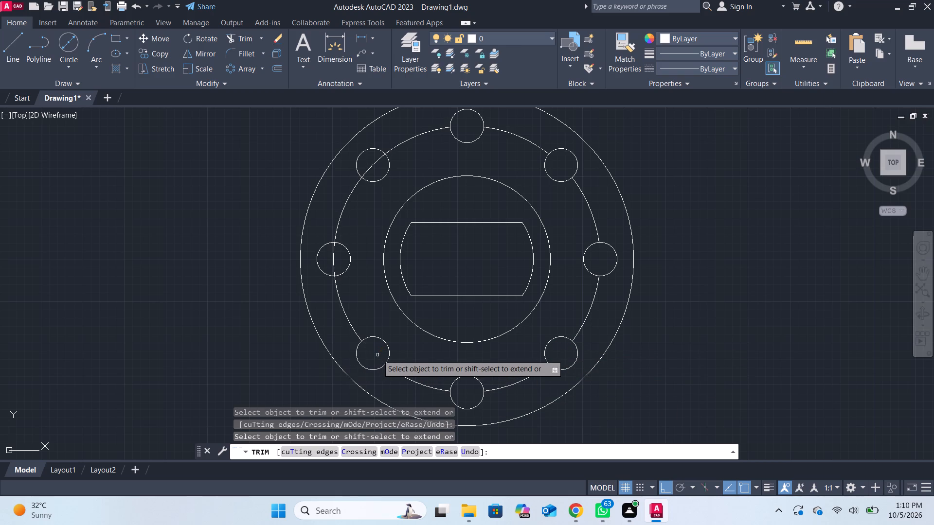
click(336, 256)
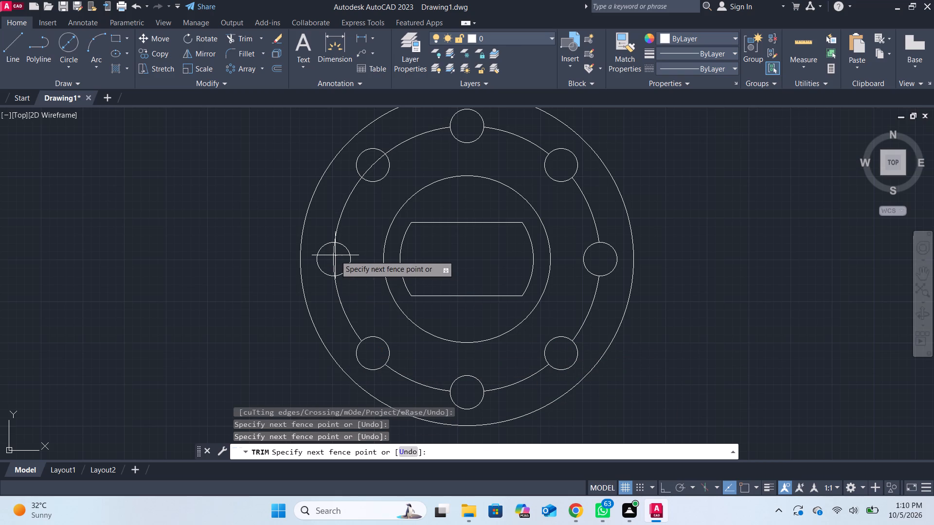
click(331, 255)
click(375, 162)
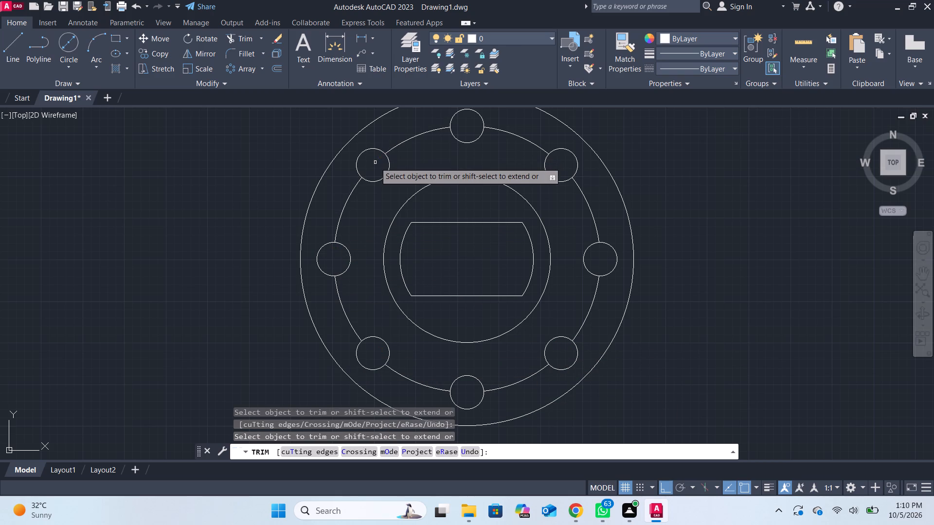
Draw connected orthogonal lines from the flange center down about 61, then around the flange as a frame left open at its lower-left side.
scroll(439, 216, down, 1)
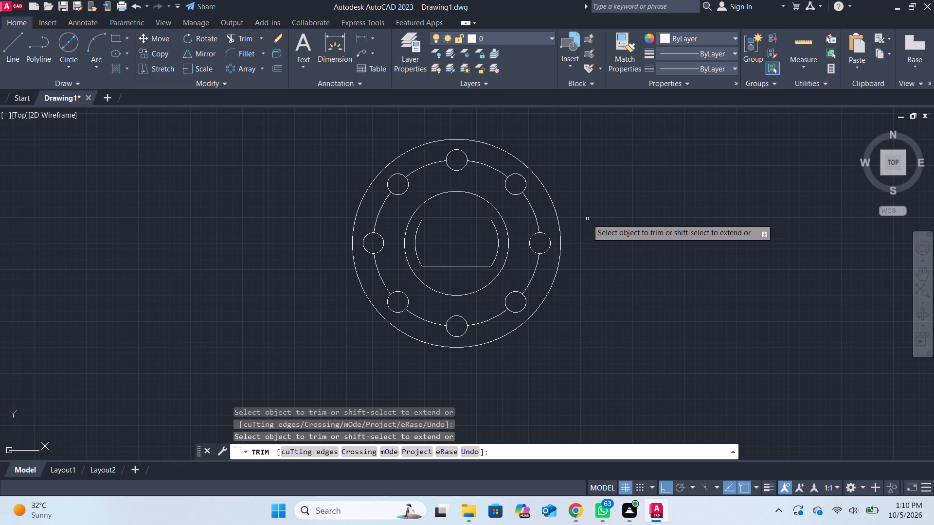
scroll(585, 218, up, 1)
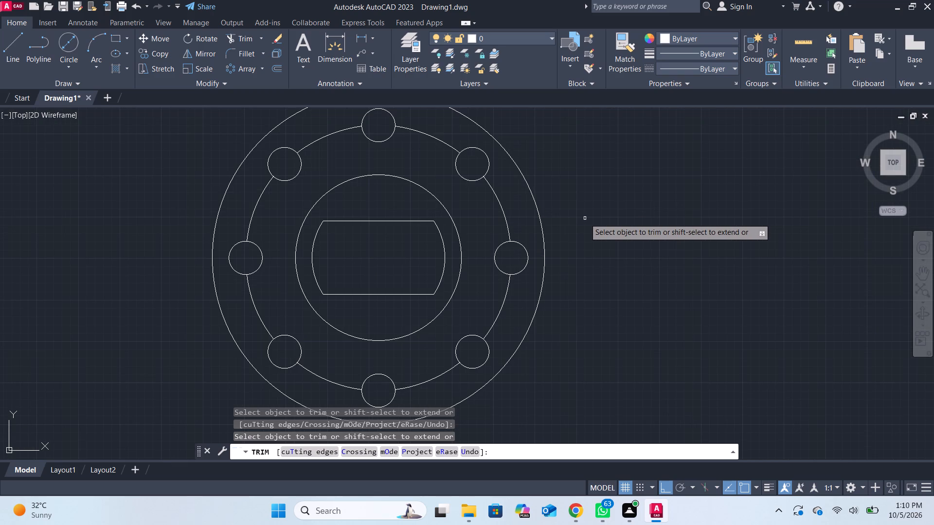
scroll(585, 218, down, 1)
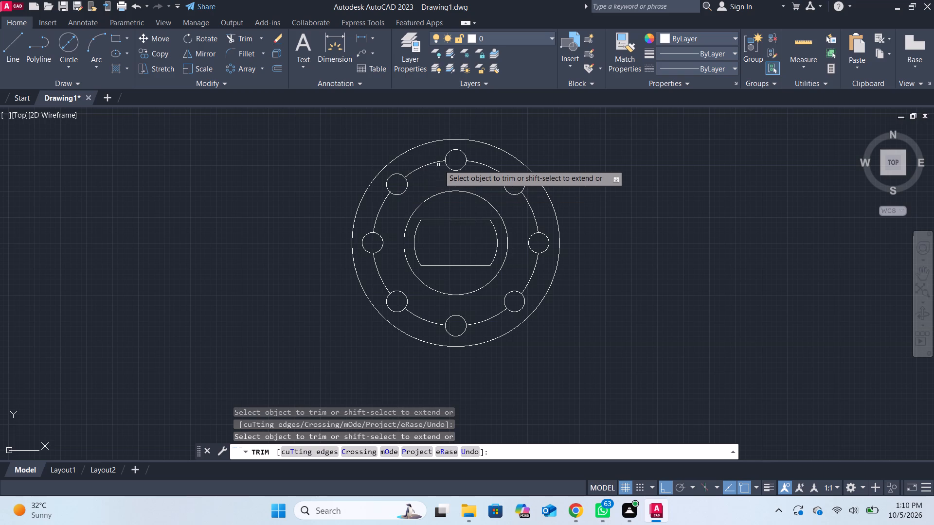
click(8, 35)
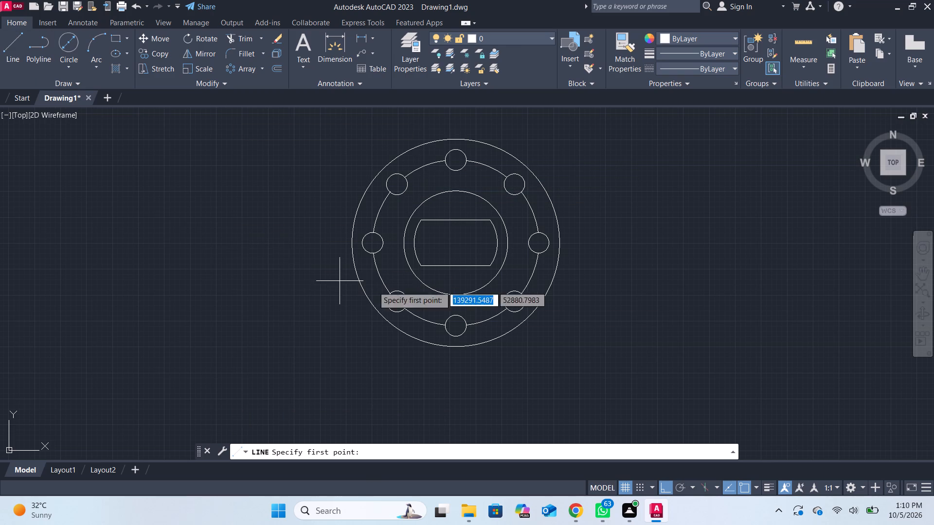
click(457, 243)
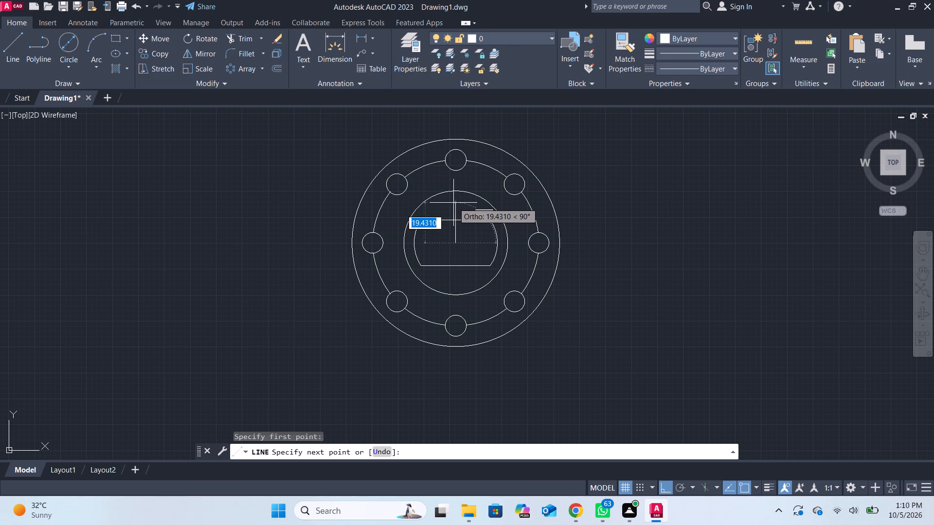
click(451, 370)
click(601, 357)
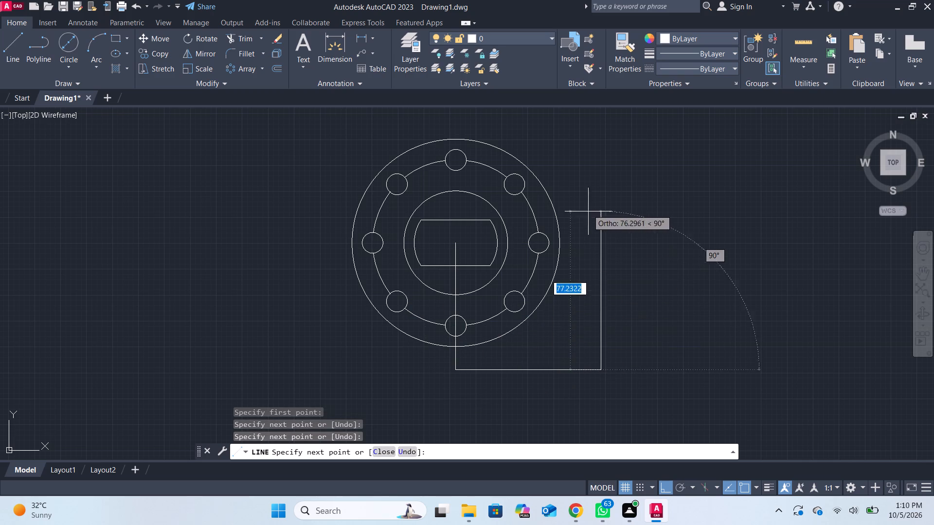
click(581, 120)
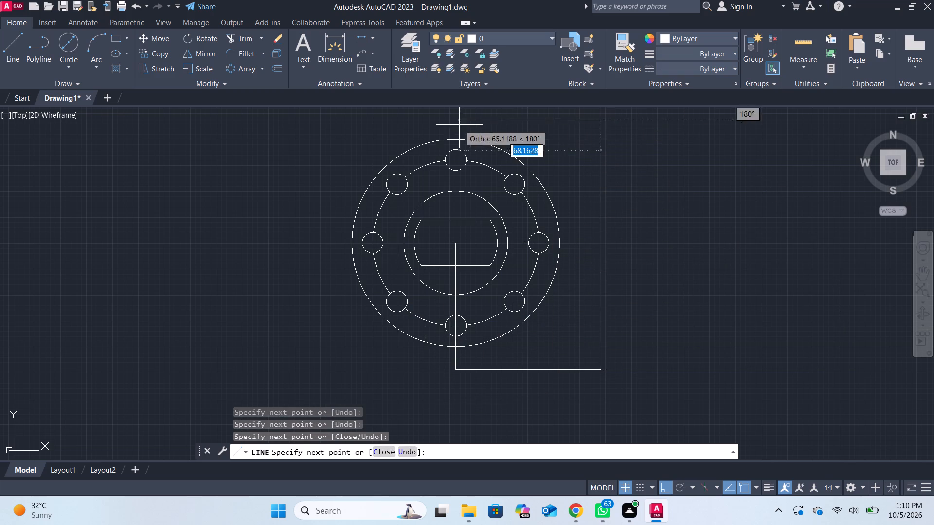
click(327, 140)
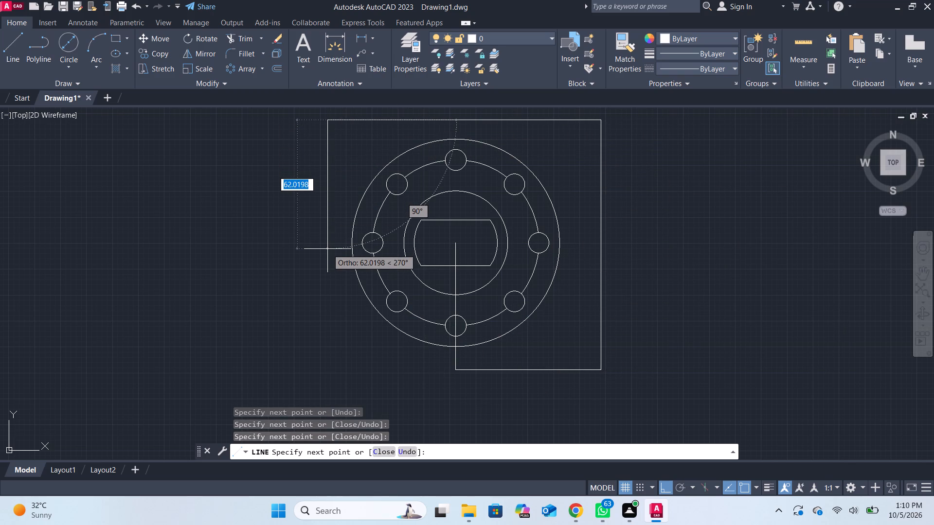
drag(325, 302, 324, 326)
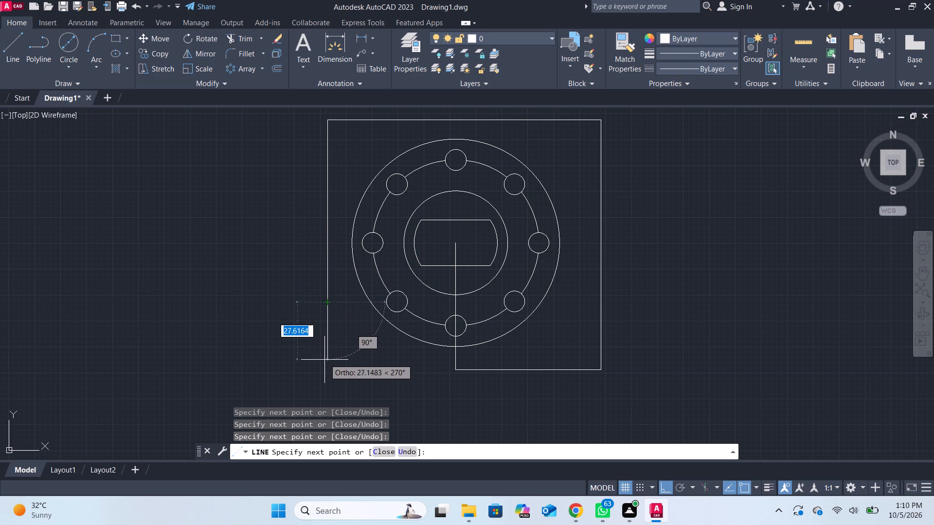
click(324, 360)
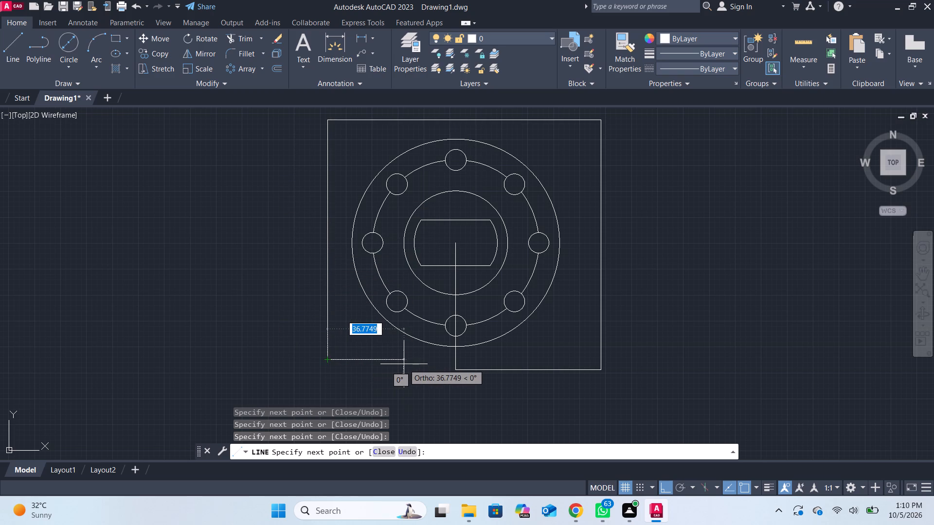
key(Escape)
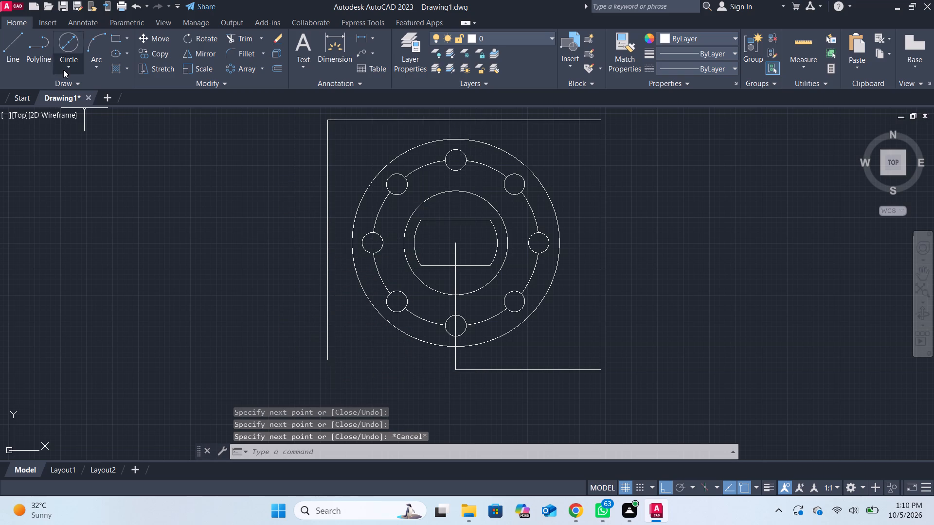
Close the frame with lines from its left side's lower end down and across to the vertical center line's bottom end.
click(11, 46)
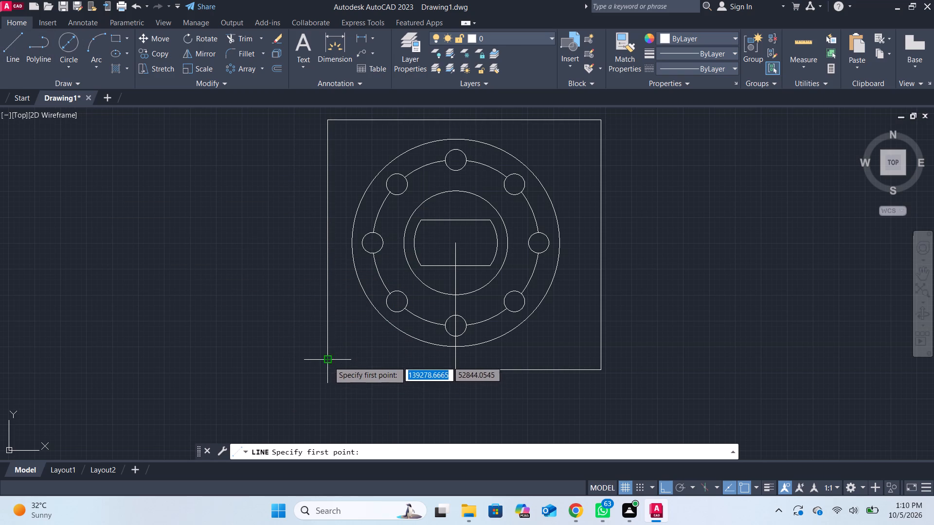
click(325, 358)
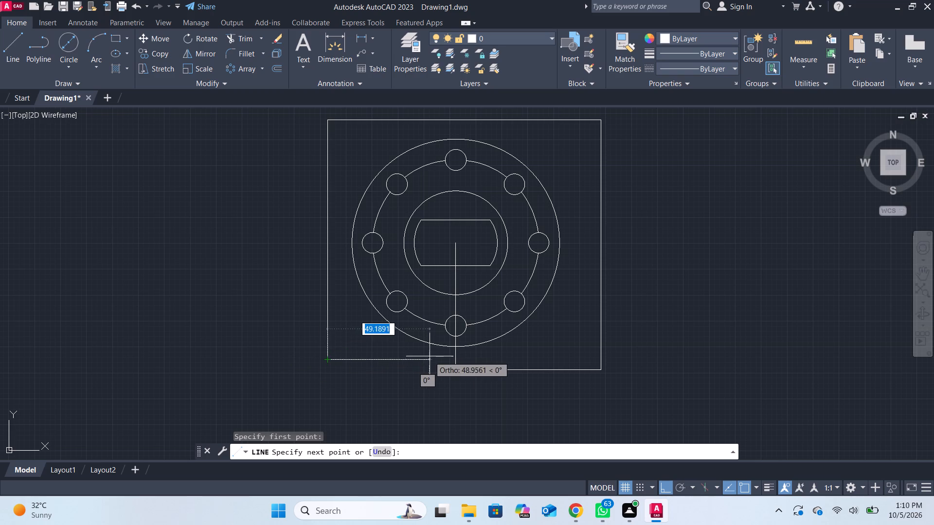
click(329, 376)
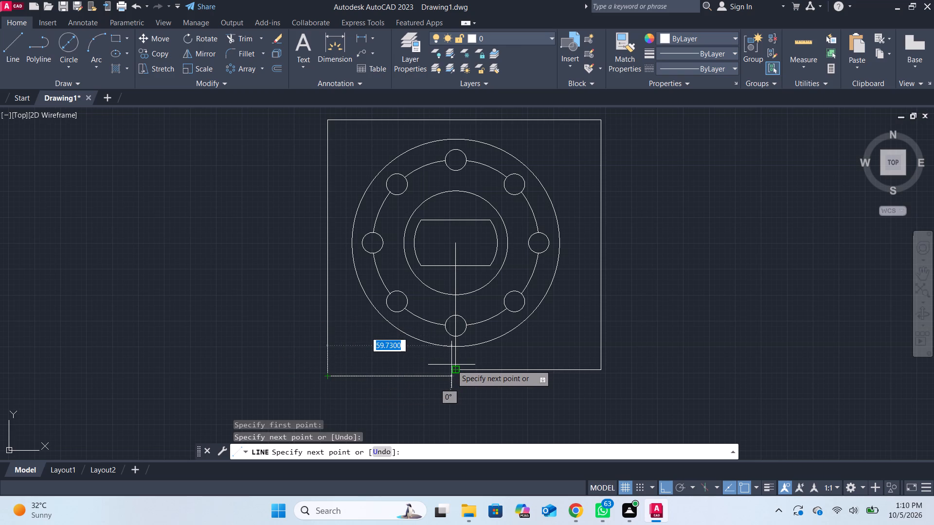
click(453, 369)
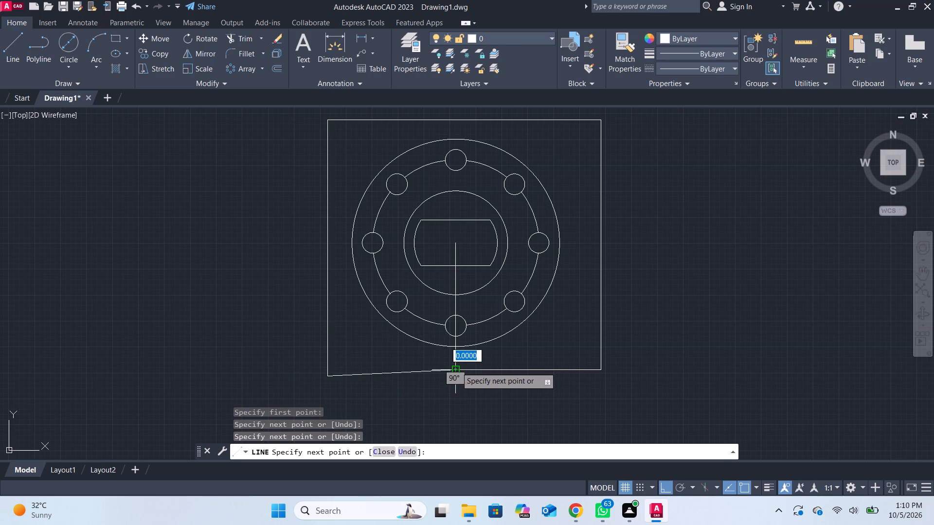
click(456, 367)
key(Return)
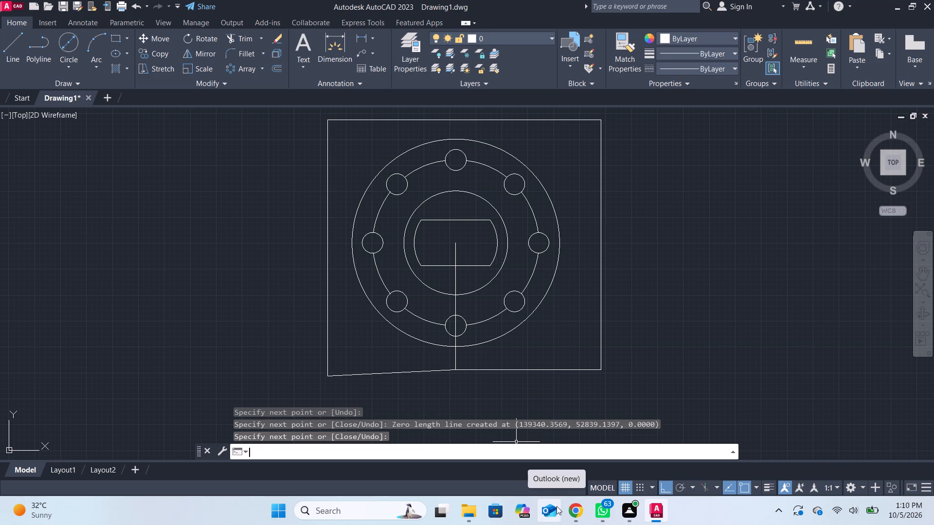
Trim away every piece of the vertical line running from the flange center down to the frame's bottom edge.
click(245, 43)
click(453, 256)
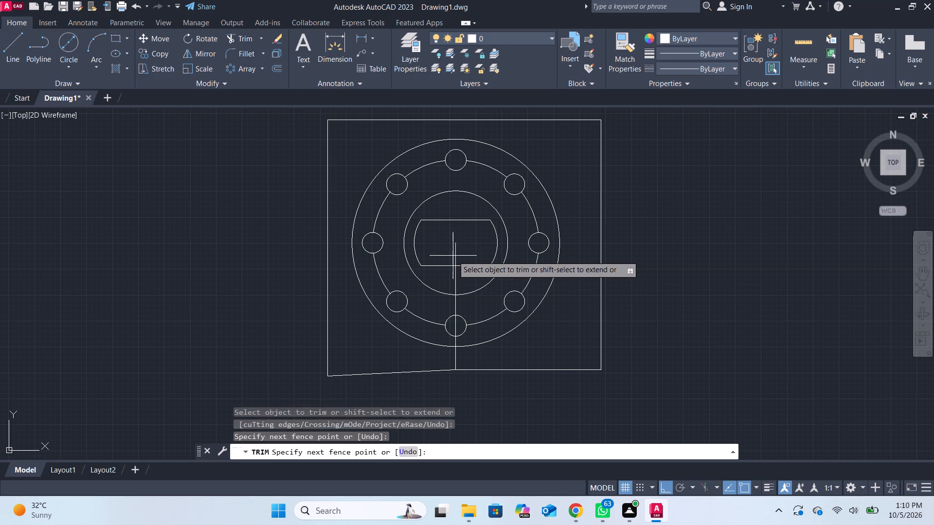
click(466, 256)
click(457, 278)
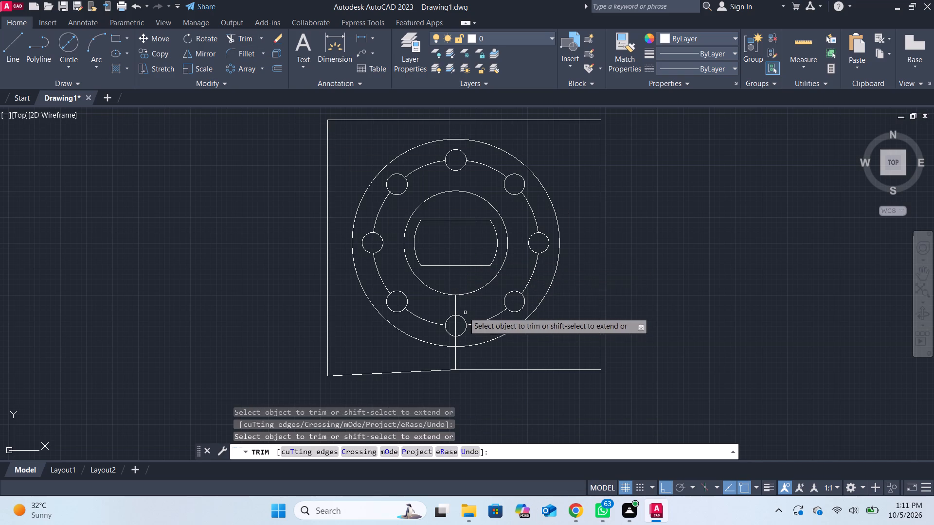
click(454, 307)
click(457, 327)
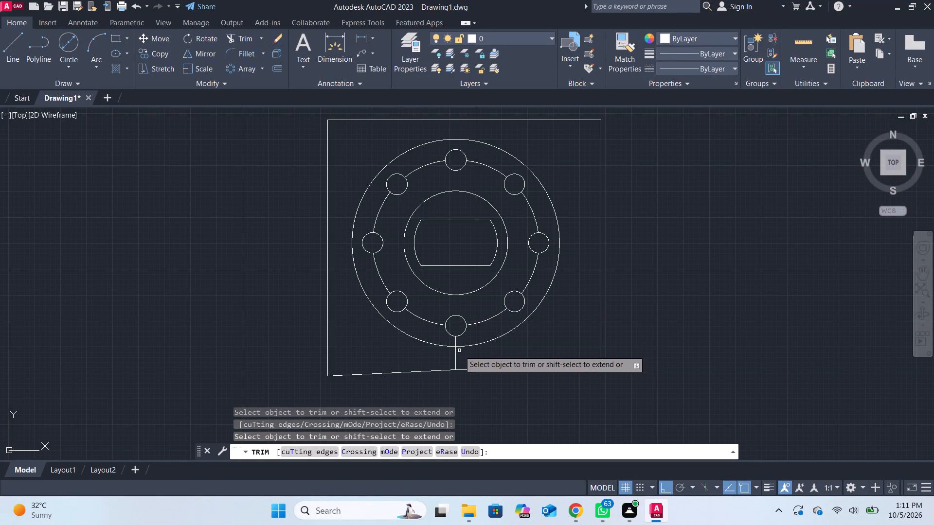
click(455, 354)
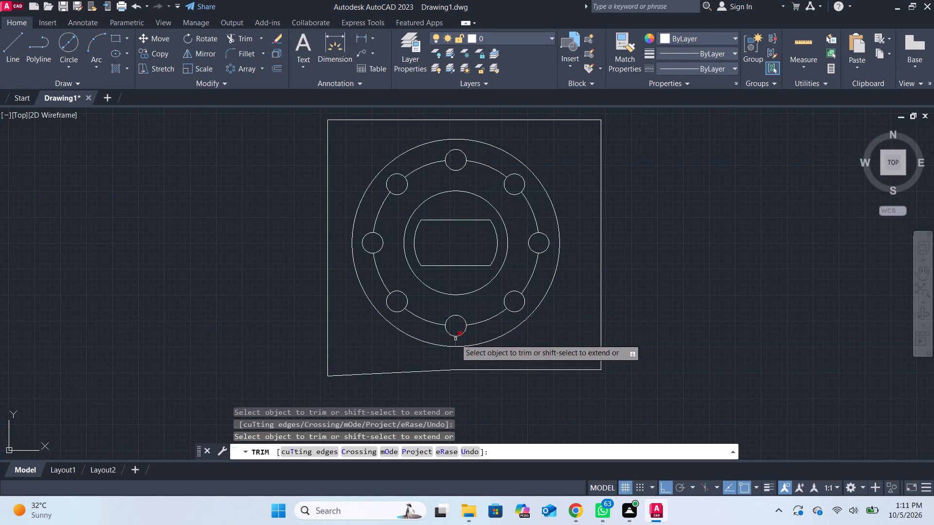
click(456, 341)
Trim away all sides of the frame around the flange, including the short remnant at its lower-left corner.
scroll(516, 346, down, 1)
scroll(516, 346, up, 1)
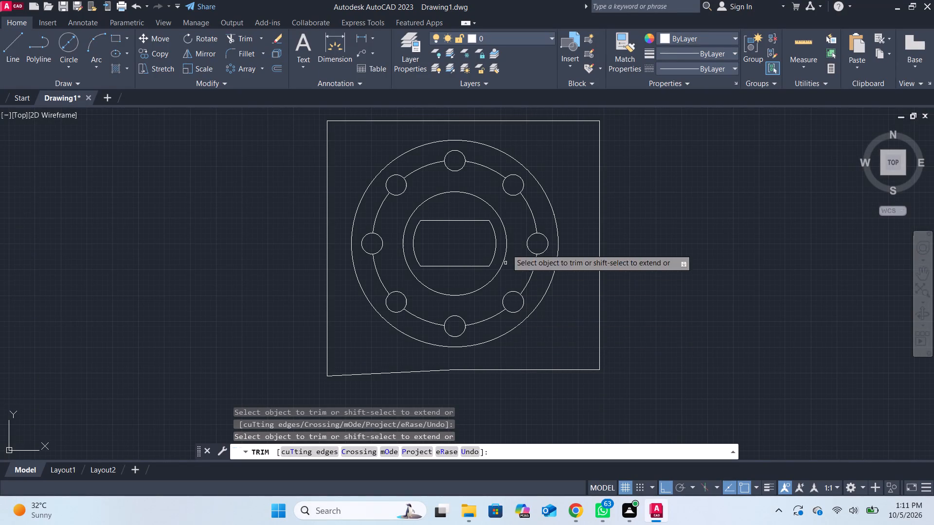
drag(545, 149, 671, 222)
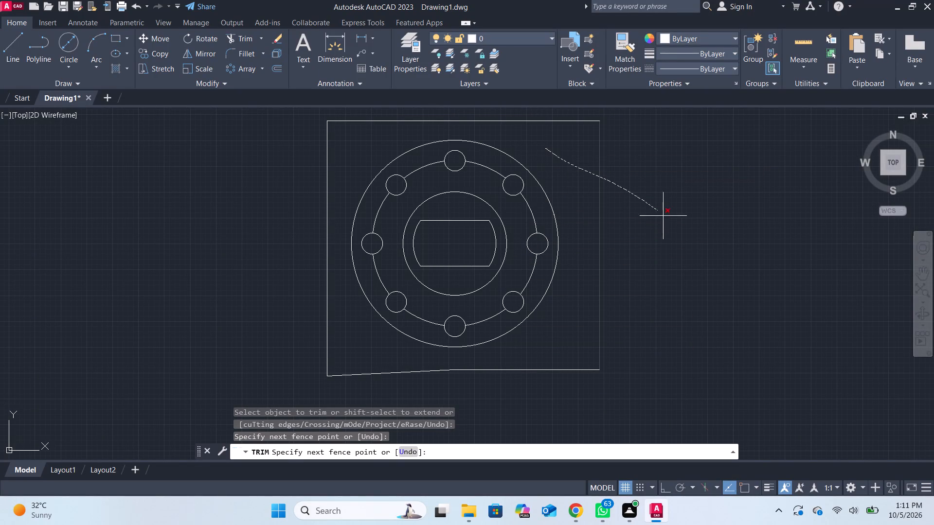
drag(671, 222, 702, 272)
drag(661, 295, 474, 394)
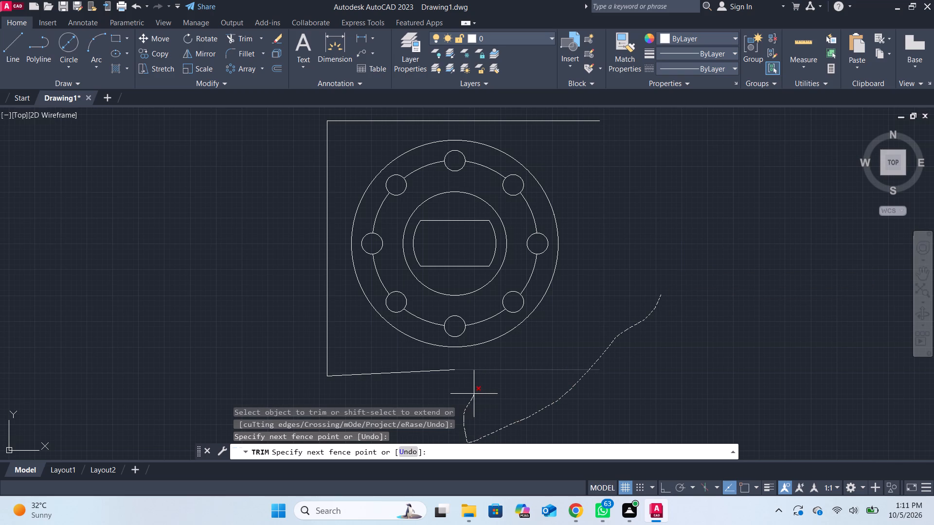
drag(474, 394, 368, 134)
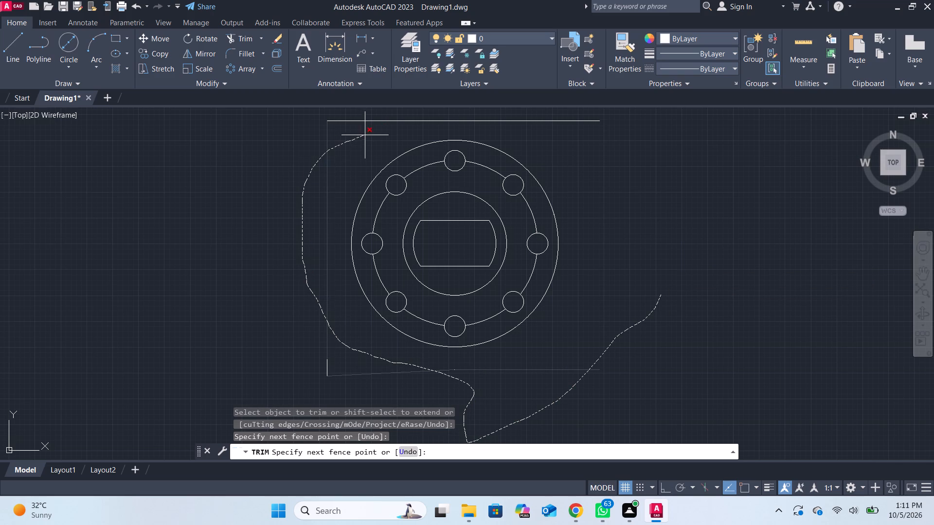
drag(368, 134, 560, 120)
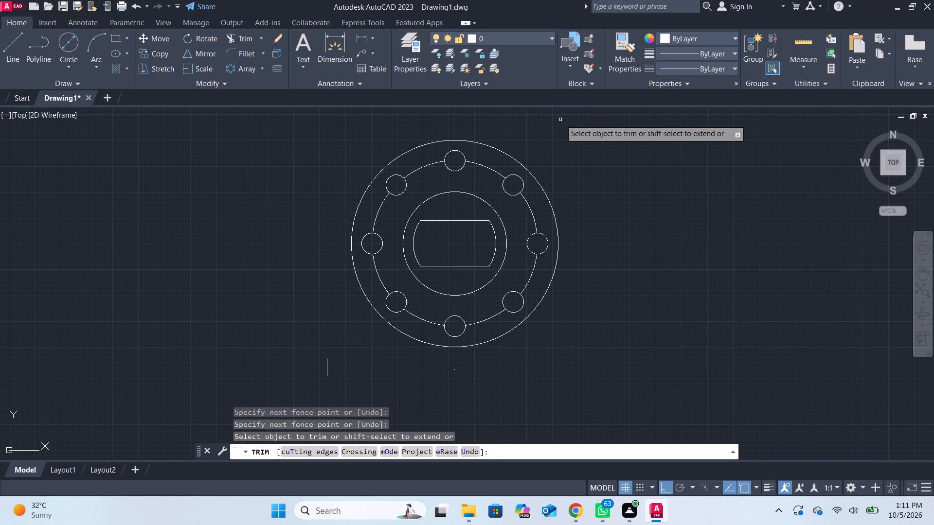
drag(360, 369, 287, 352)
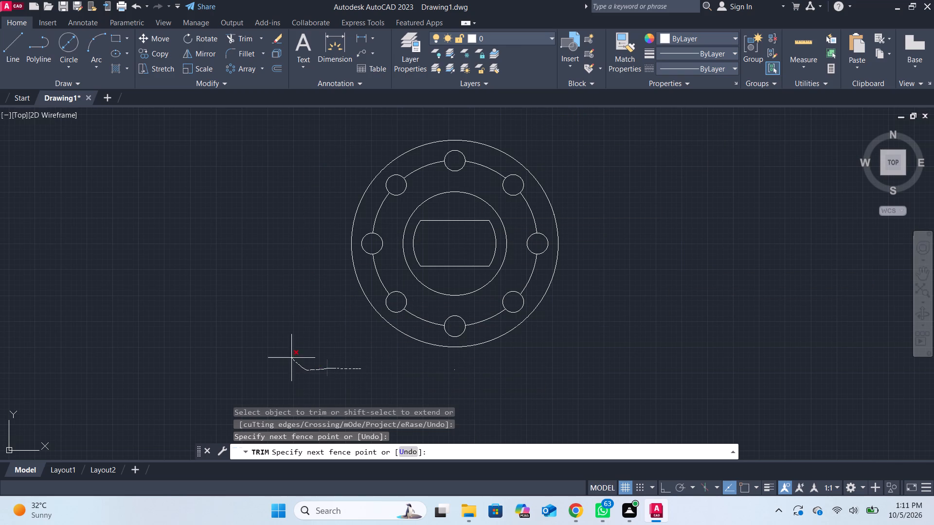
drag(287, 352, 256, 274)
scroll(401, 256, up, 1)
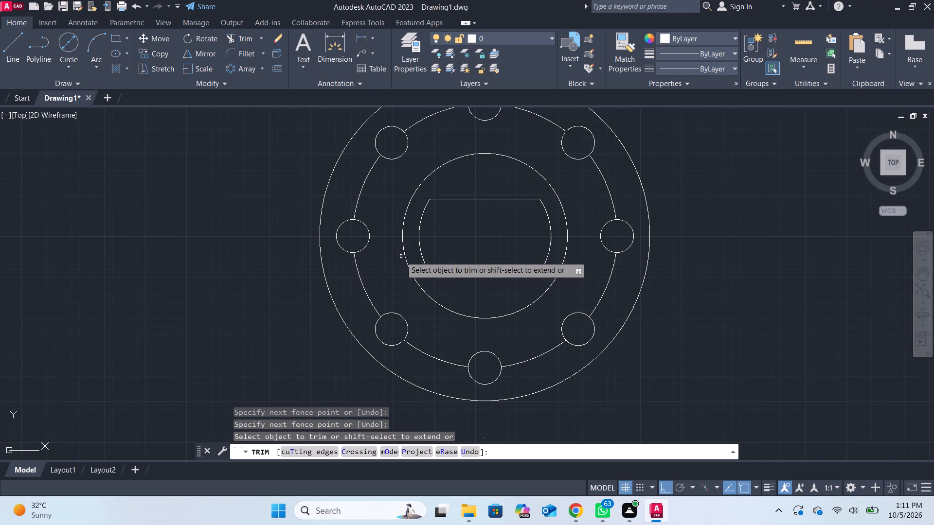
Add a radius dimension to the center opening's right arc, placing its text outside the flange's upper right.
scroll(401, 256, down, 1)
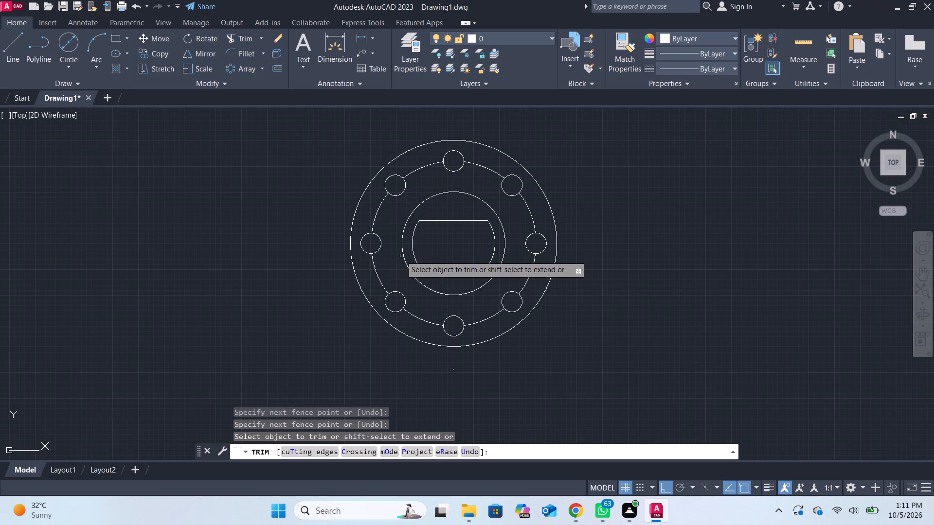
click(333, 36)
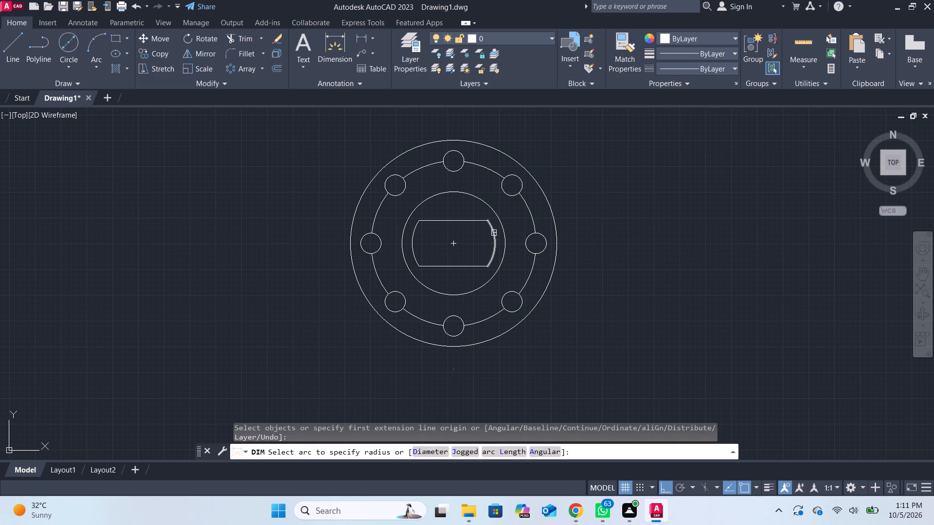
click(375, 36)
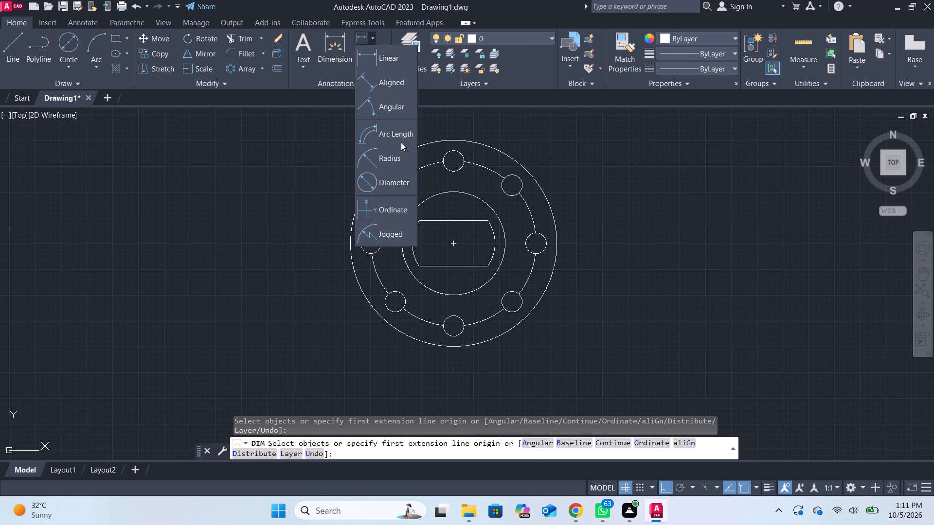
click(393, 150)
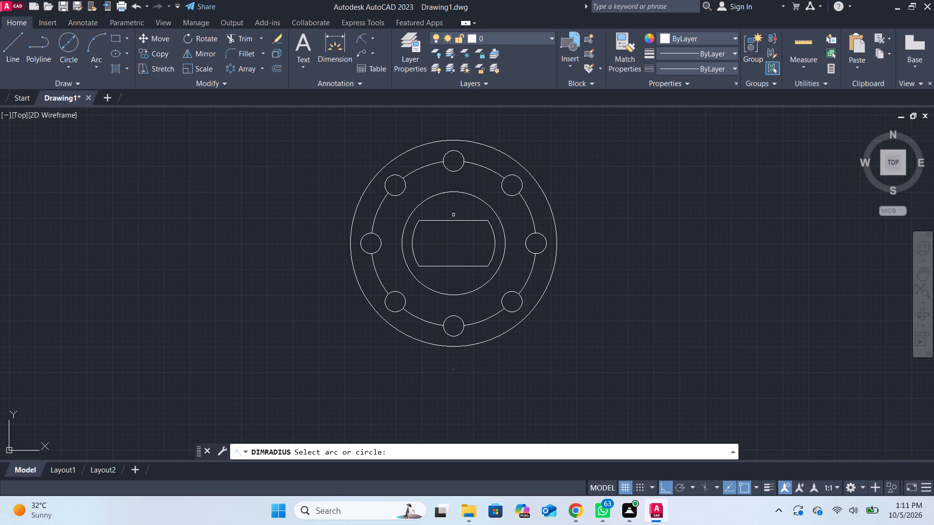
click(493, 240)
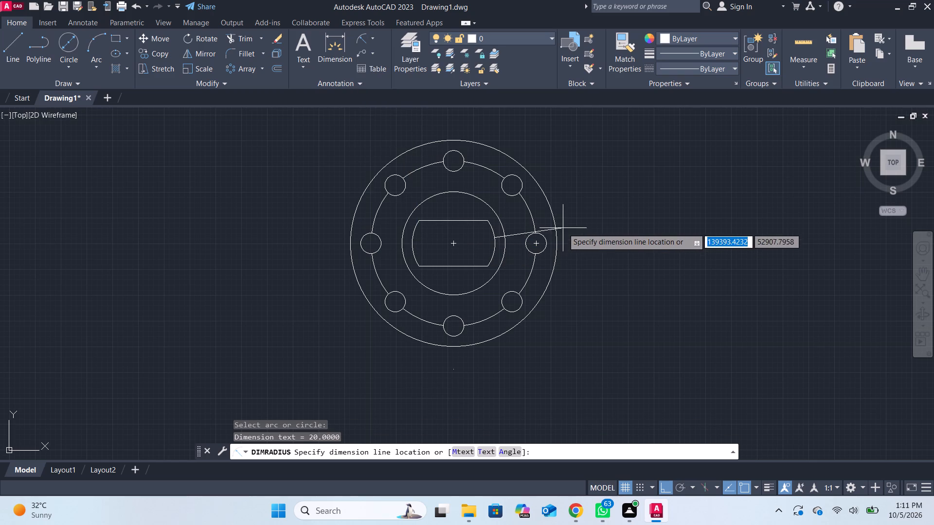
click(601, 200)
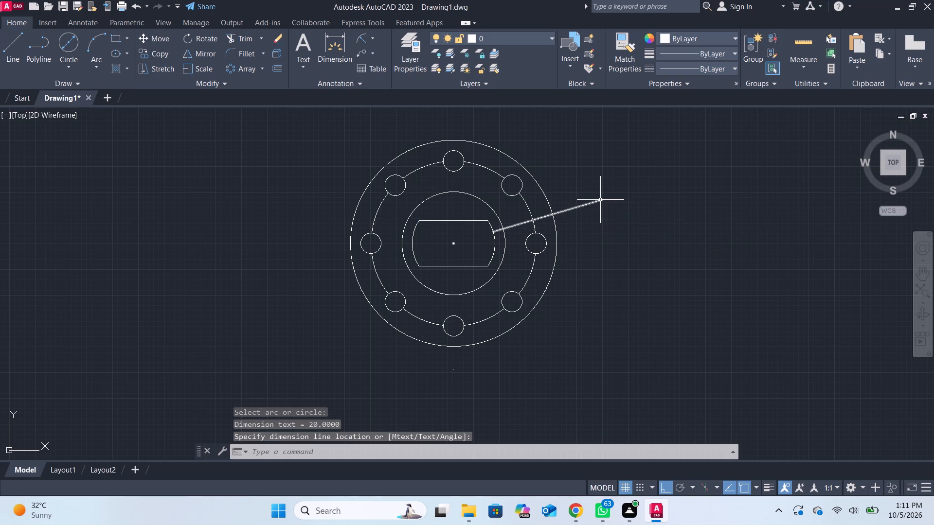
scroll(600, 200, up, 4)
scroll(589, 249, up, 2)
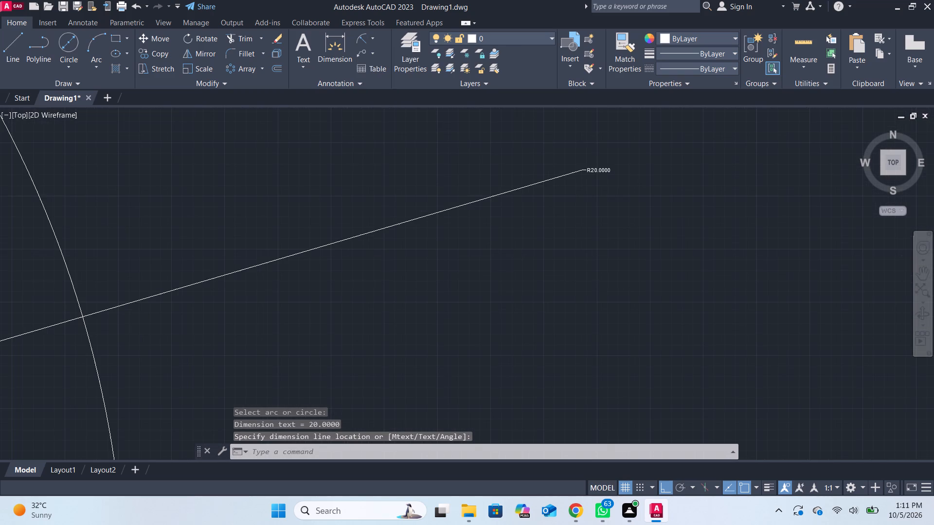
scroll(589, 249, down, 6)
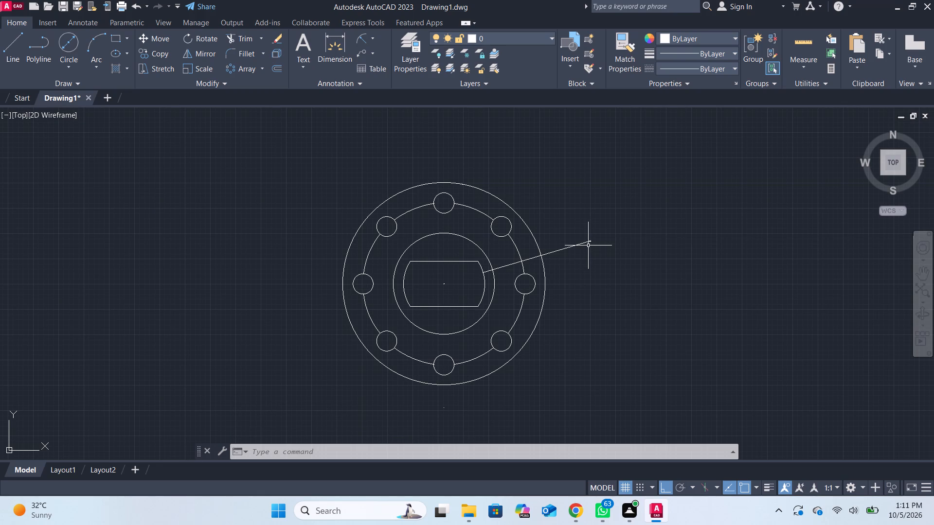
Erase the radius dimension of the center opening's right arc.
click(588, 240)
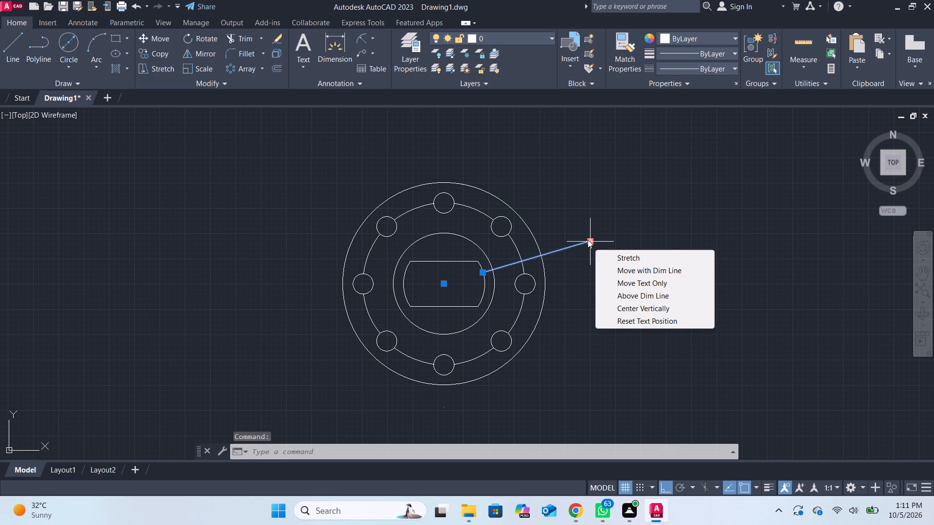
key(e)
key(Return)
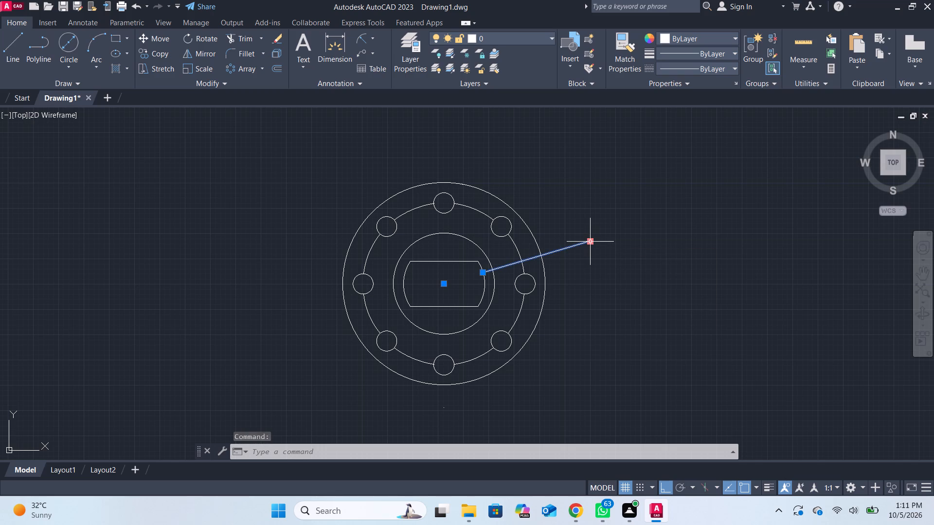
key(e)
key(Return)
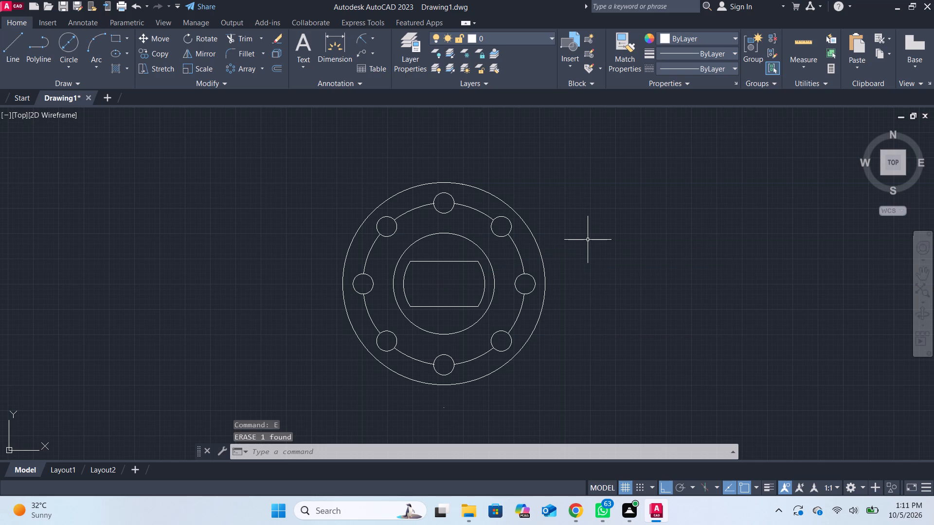
Add diameter dimensions to the center opening's right arc and the bolt-hole circle, placing both outside the flange's upper right.
click(373, 35)
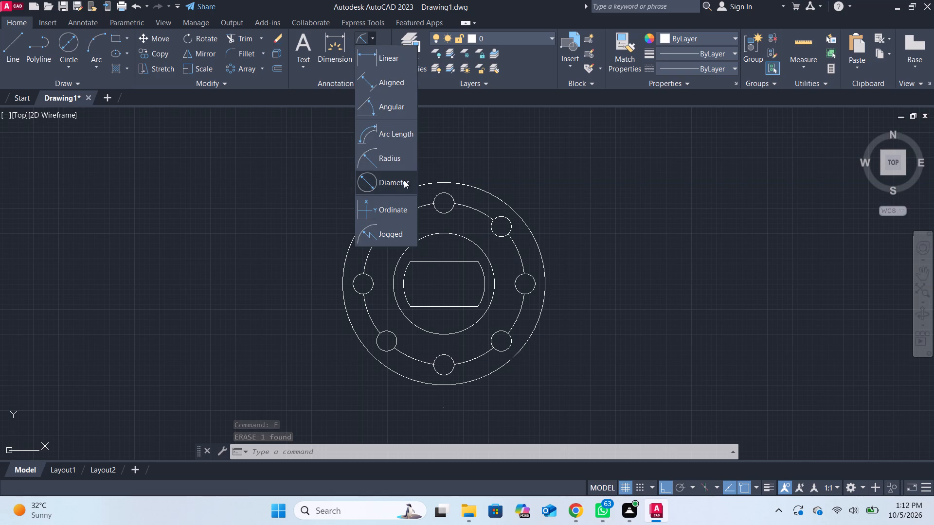
click(404, 180)
click(483, 276)
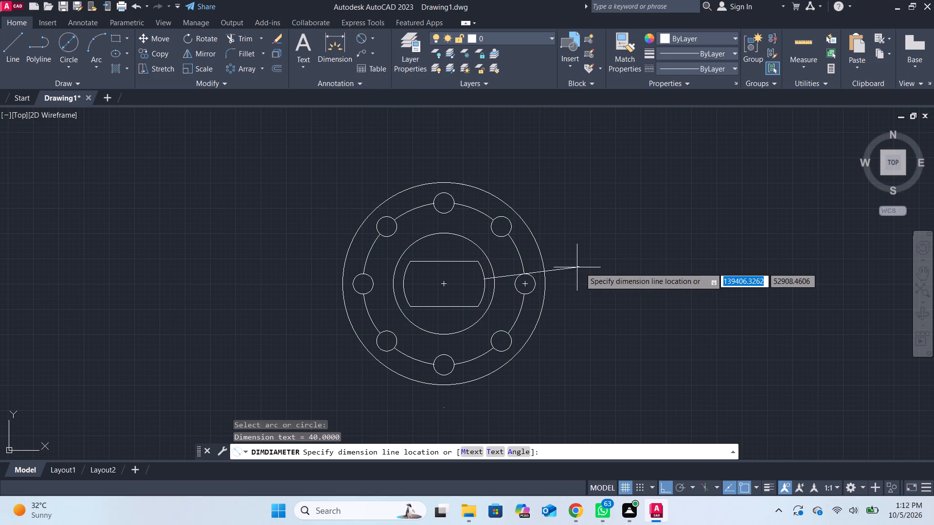
click(589, 240)
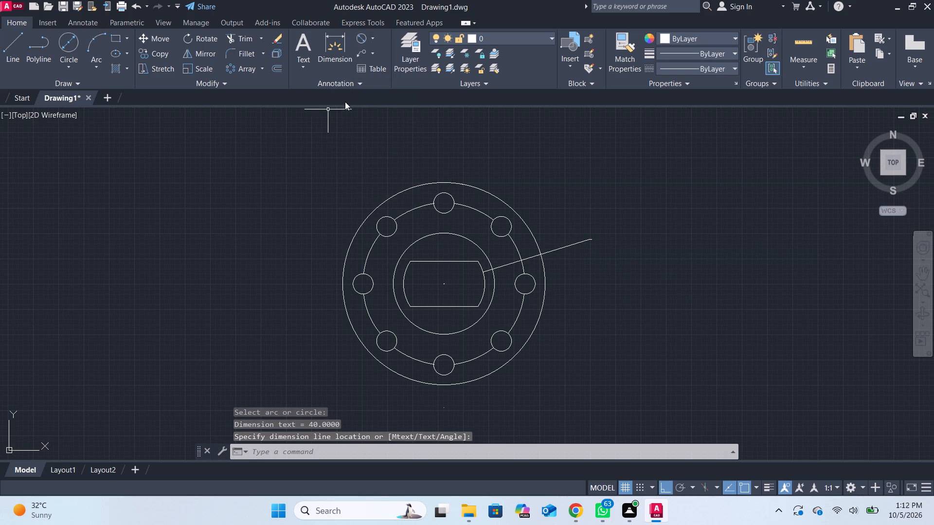
click(363, 38)
click(477, 211)
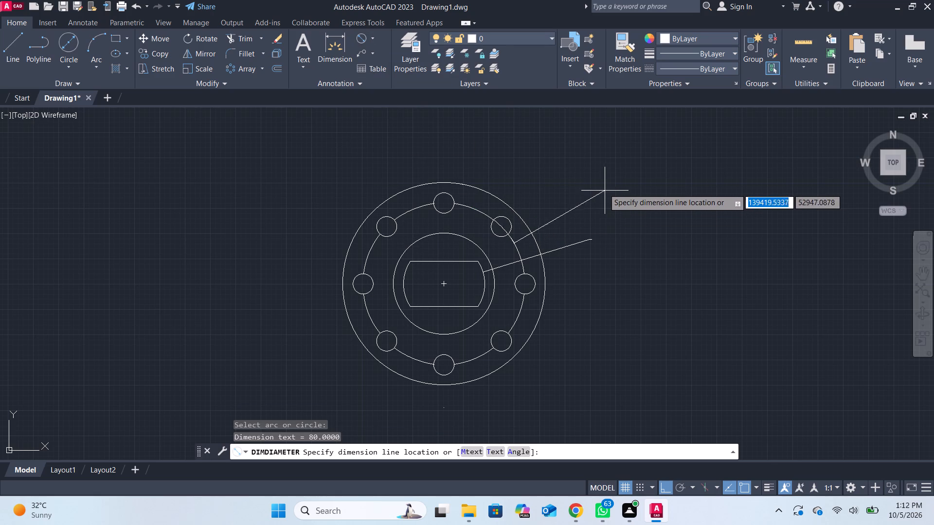
click(593, 179)
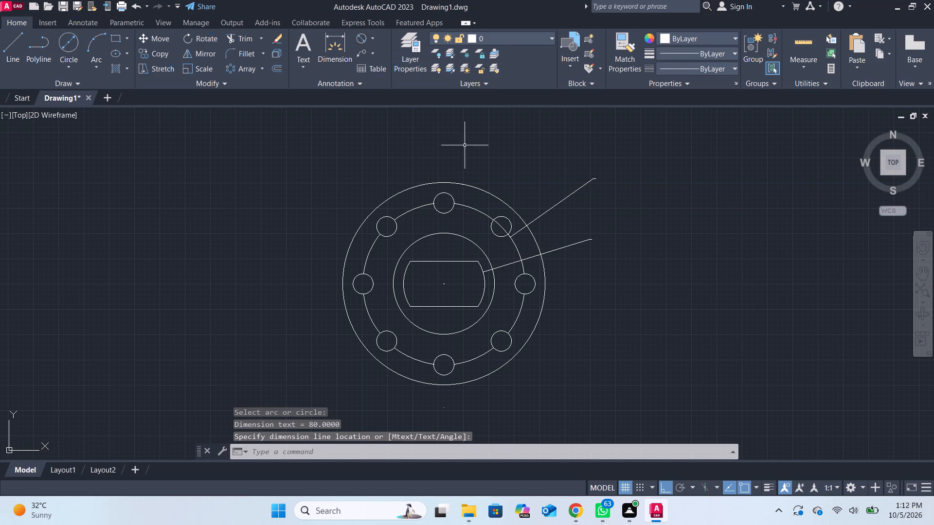
Add diameter dimensions to the circle around the center opening, placed left of the flange, and to the outermost circle, placed above it.
click(361, 42)
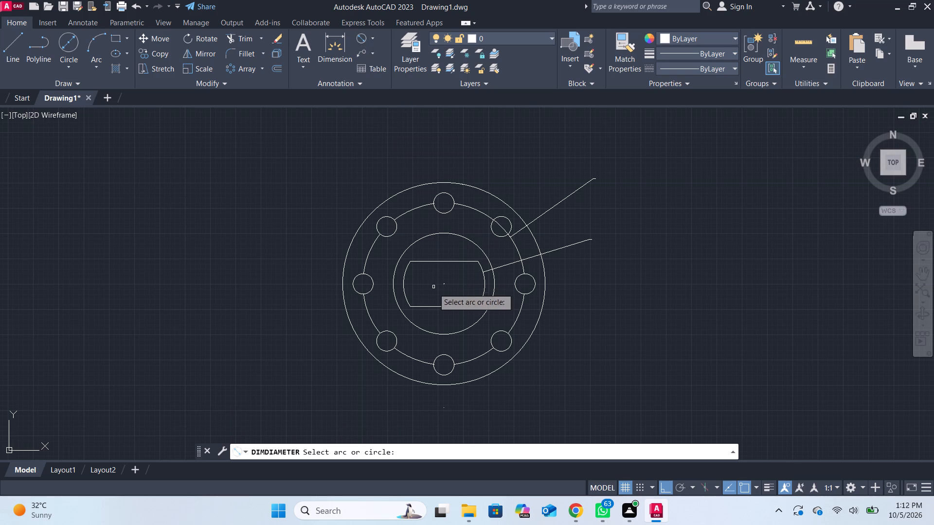
click(401, 260)
click(287, 229)
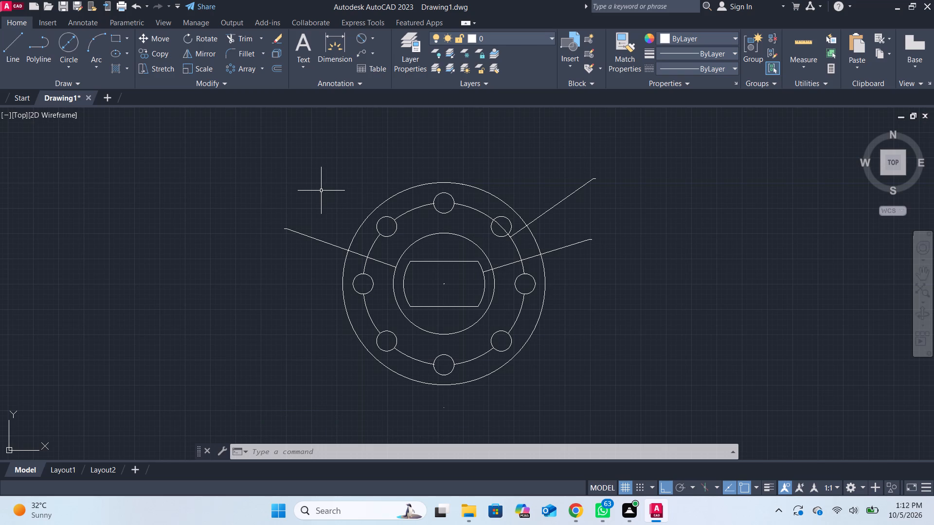
click(363, 41)
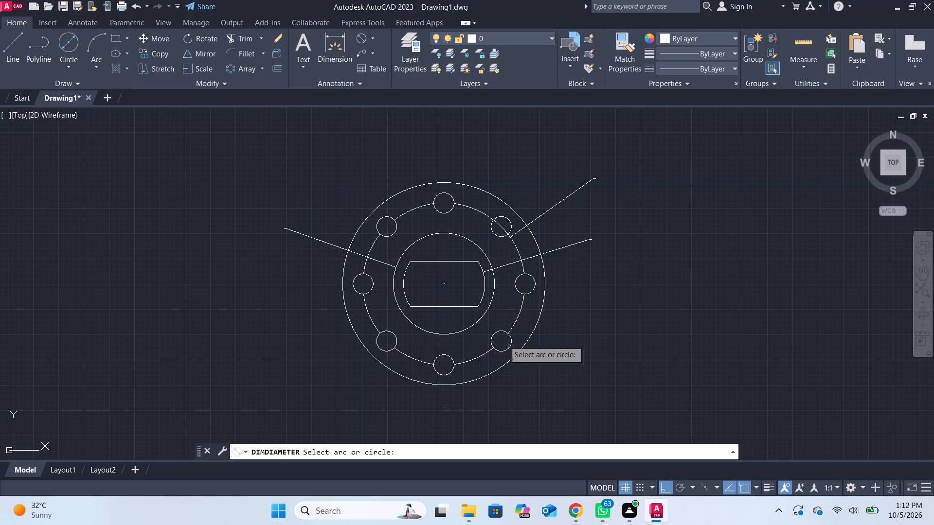
click(418, 181)
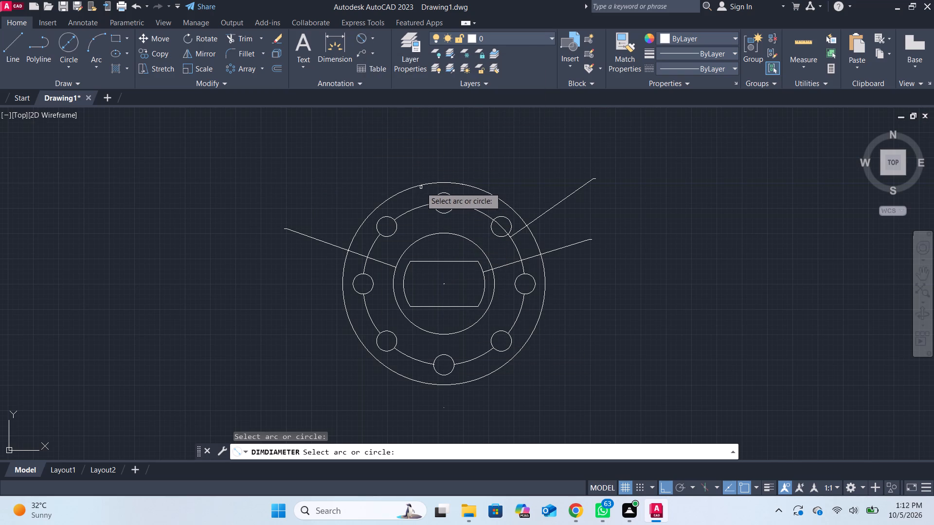
click(423, 185)
click(423, 157)
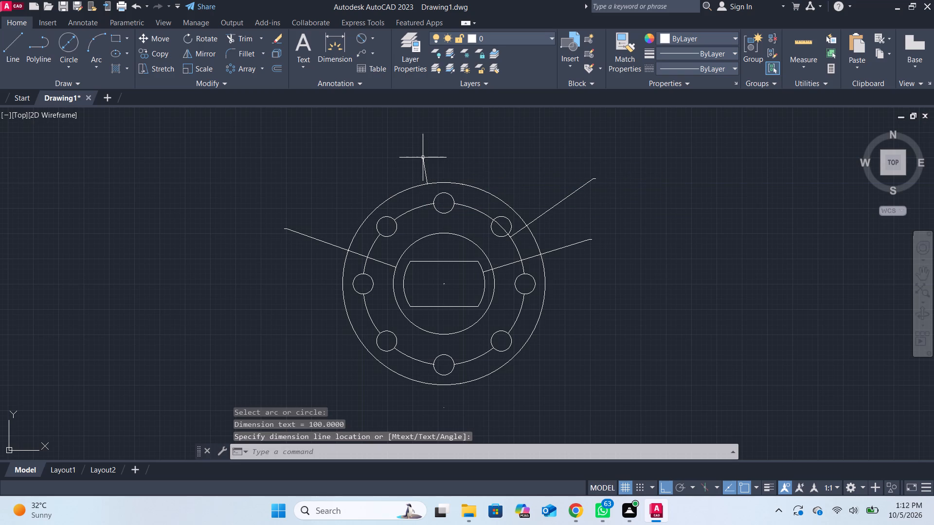
Add a diameter dimension to the lower-left bolt hole, placing it outside the flange's lower left.
click(359, 42)
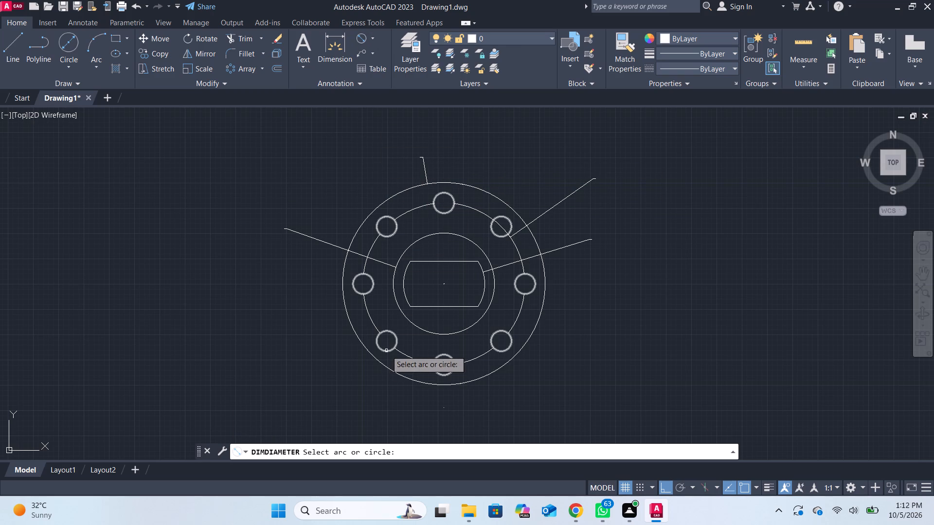
click(386, 350)
click(327, 370)
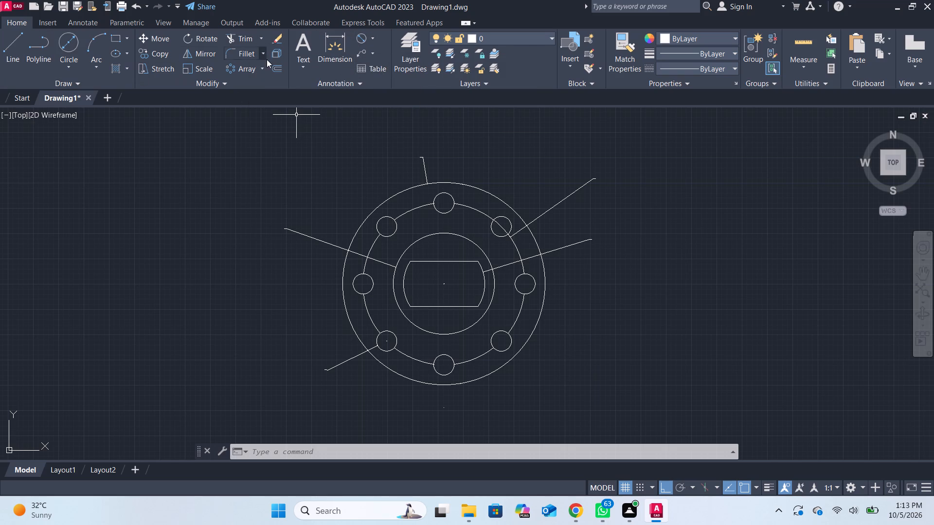
Start a hatch and set it to a gradient with first color 205,105,40 and second color 255,255,255.
click(118, 66)
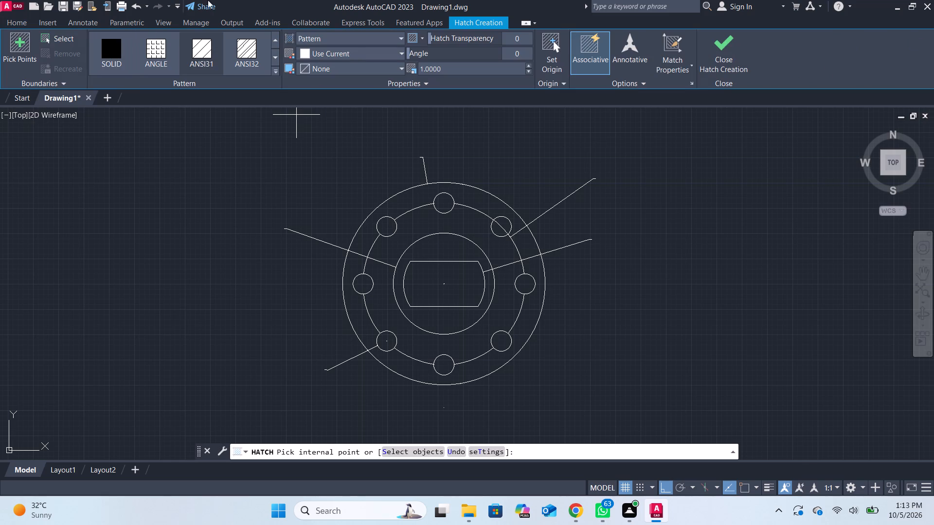
click(363, 40)
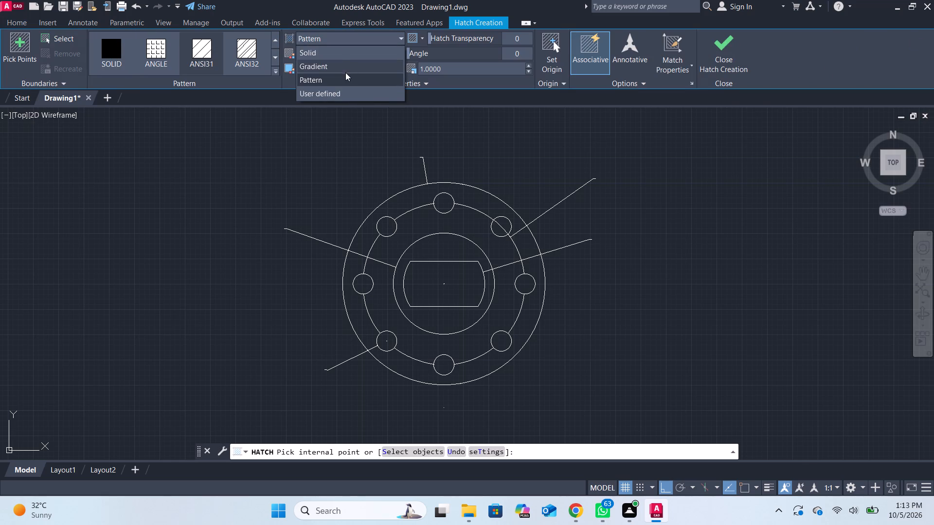
click(343, 55)
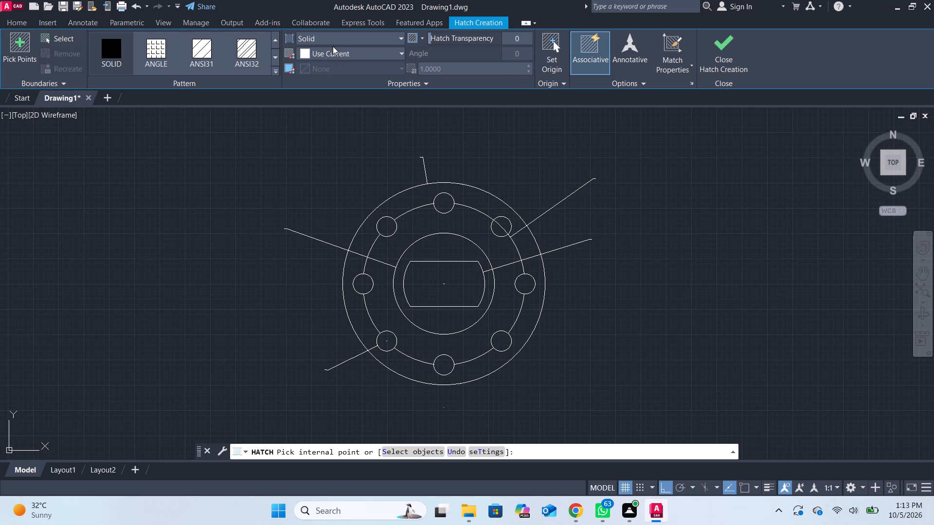
click(333, 43)
click(337, 66)
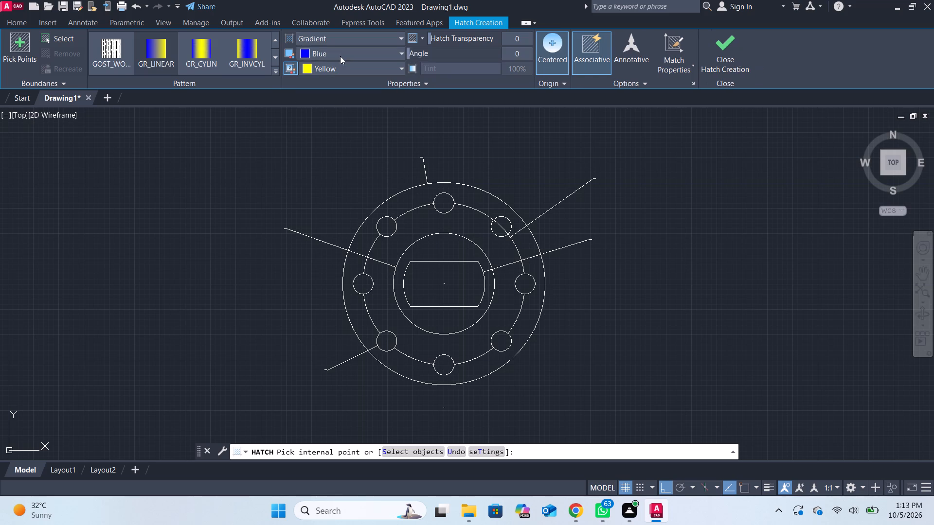
click(341, 54)
click(332, 70)
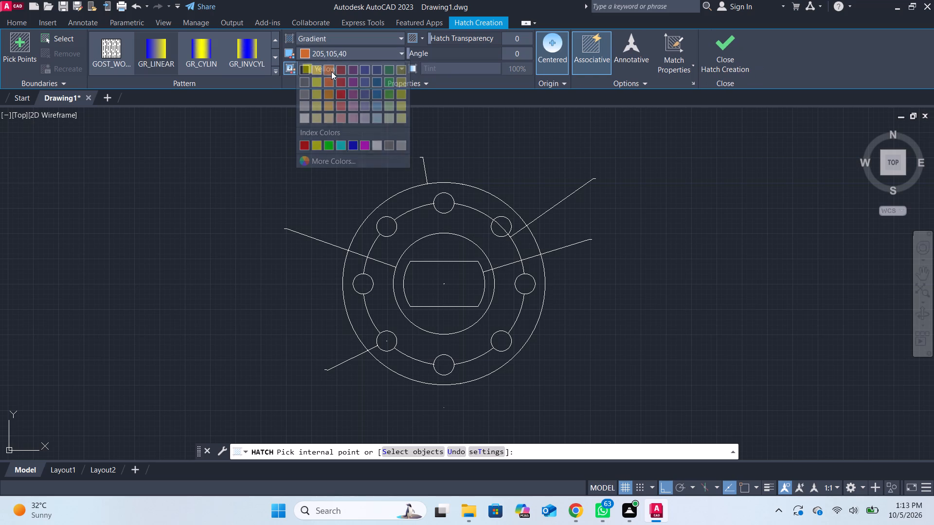
click(330, 70)
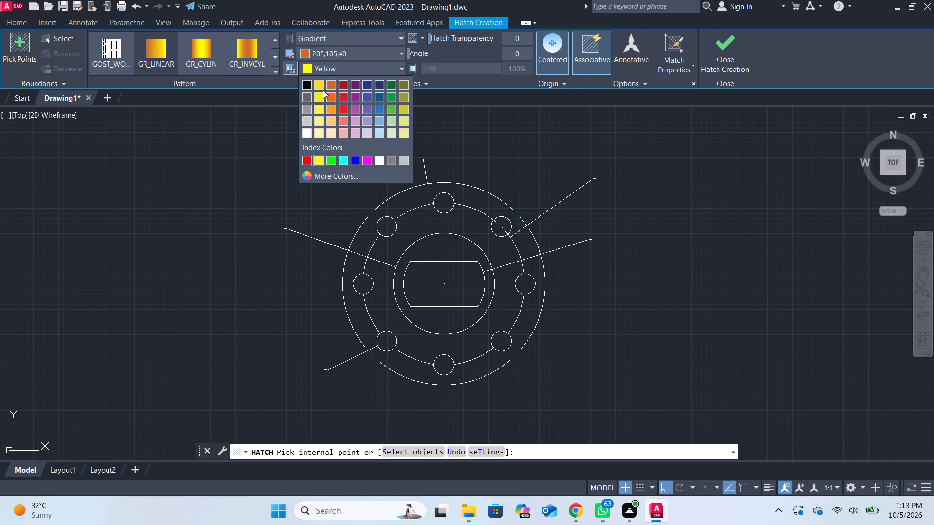
click(305, 136)
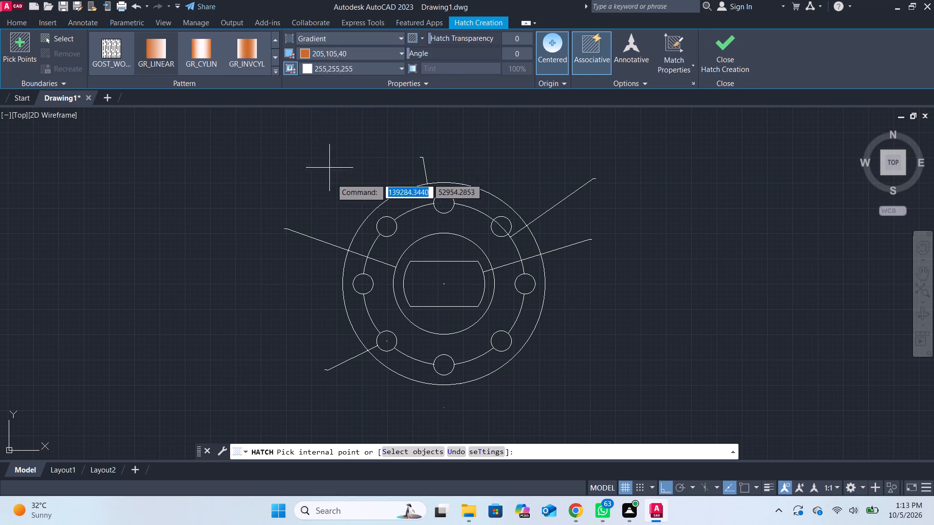
Fill all eight bolt holes with the 205,105,40 to 255,255,255 gradient hatch.
click(442, 202)
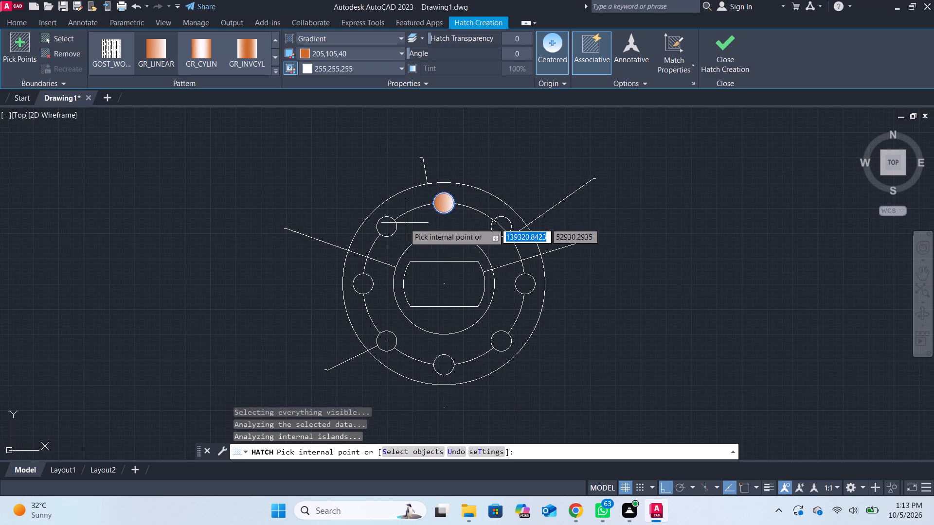
click(391, 225)
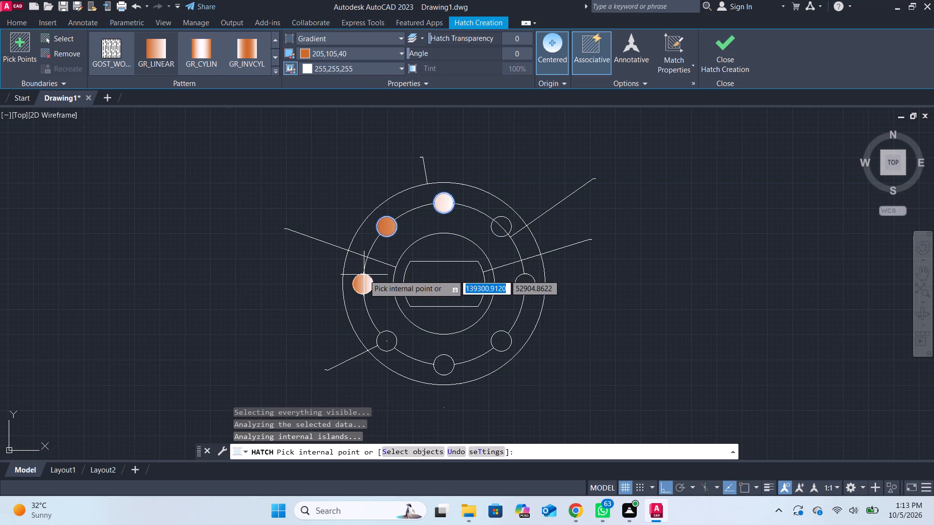
click(364, 276)
click(387, 340)
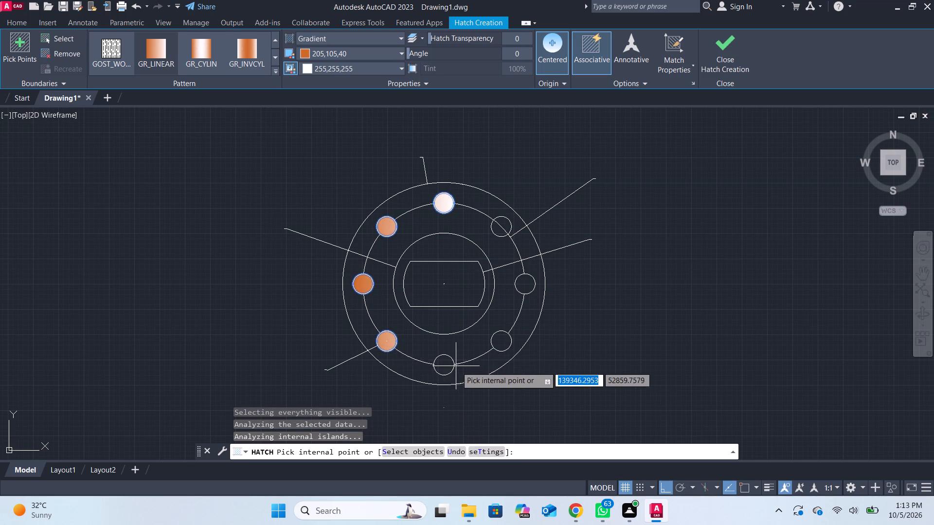
click(448, 367)
click(506, 341)
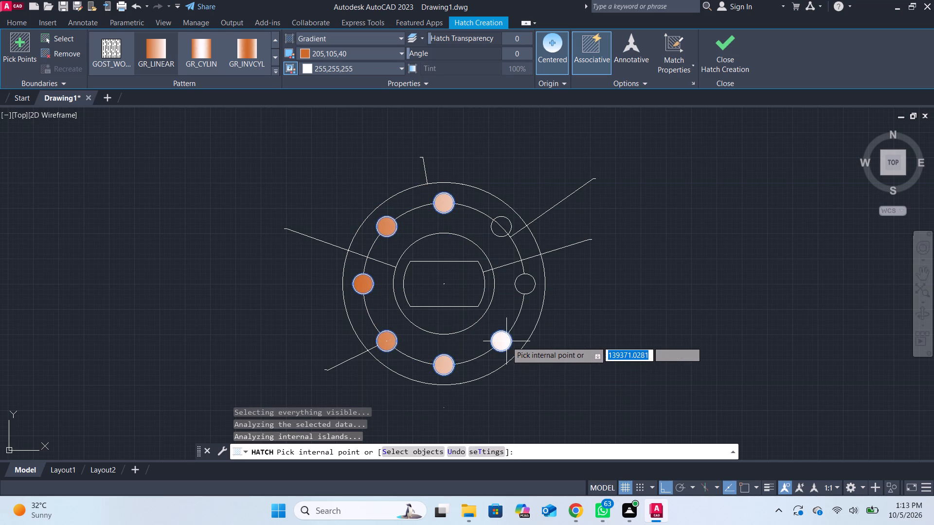
click(524, 281)
click(499, 223)
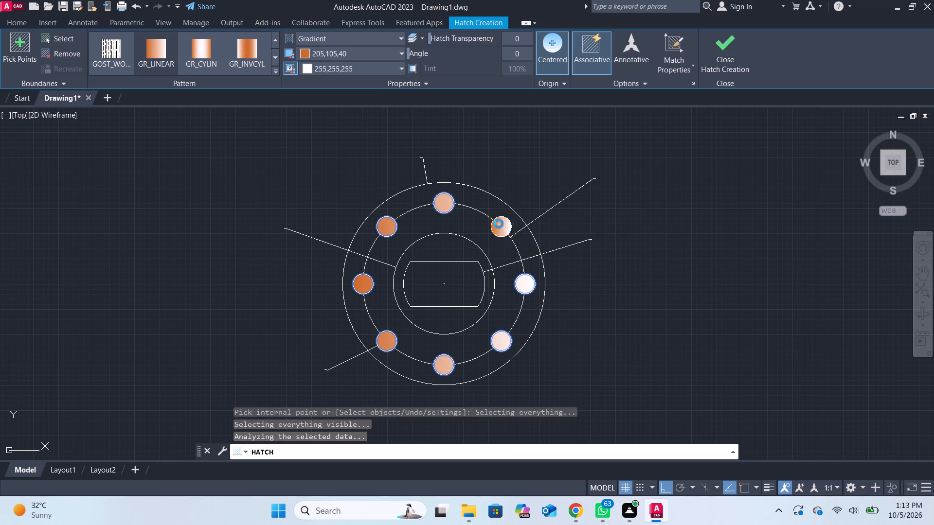
click(741, 53)
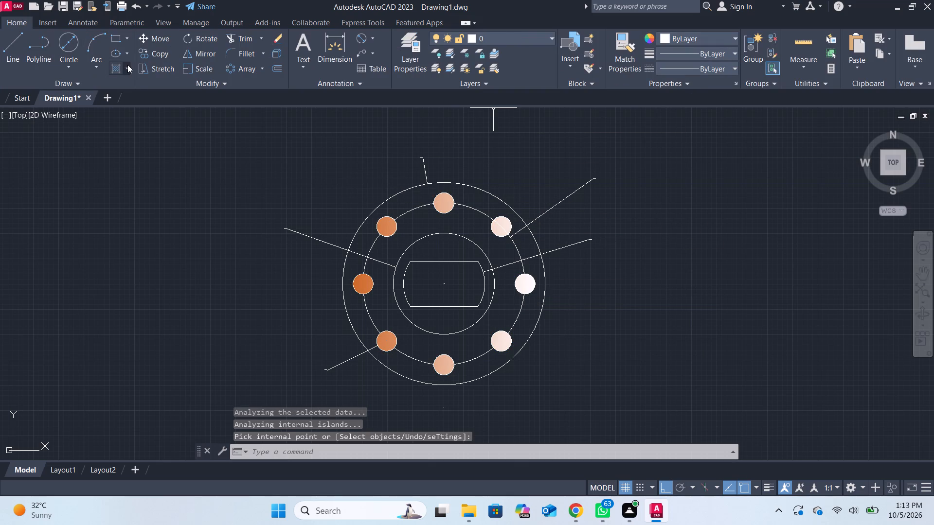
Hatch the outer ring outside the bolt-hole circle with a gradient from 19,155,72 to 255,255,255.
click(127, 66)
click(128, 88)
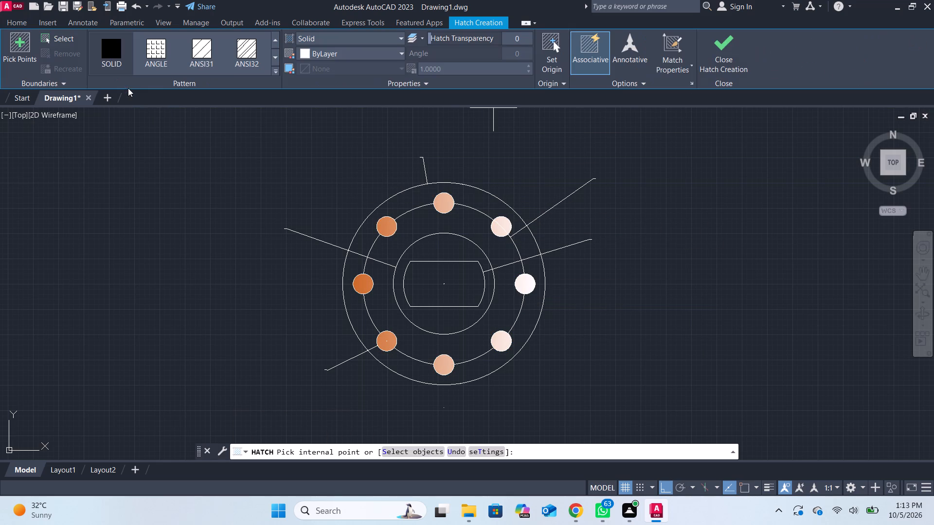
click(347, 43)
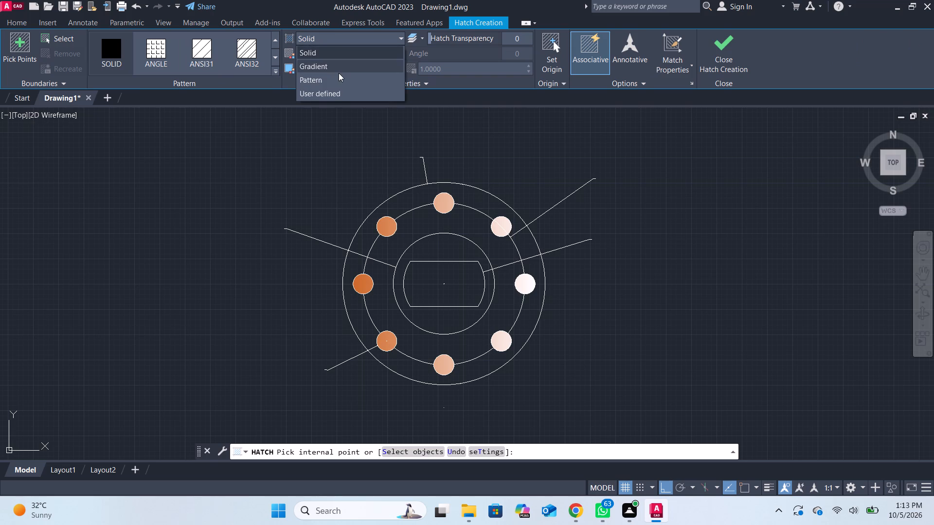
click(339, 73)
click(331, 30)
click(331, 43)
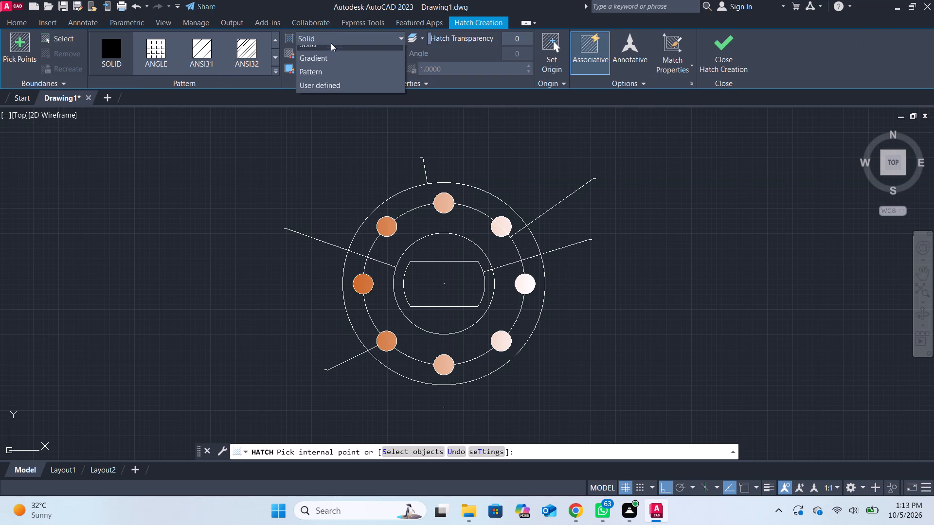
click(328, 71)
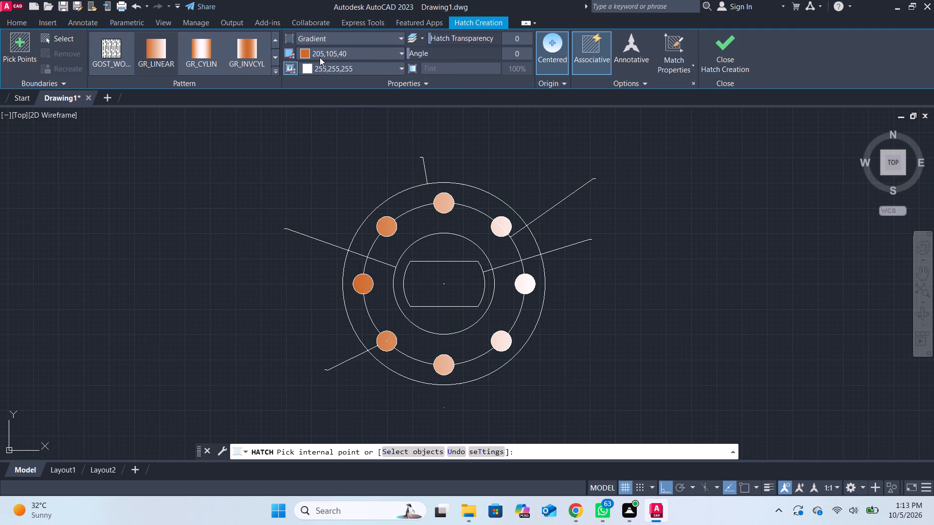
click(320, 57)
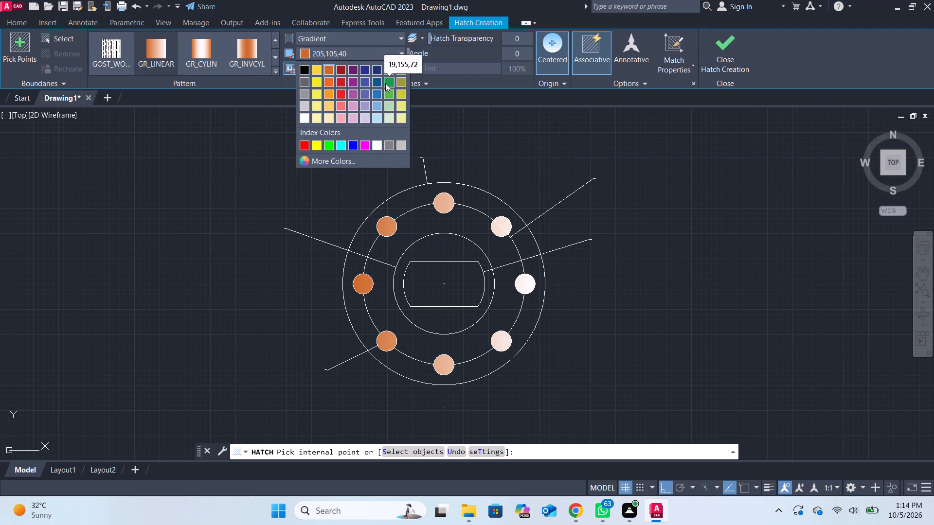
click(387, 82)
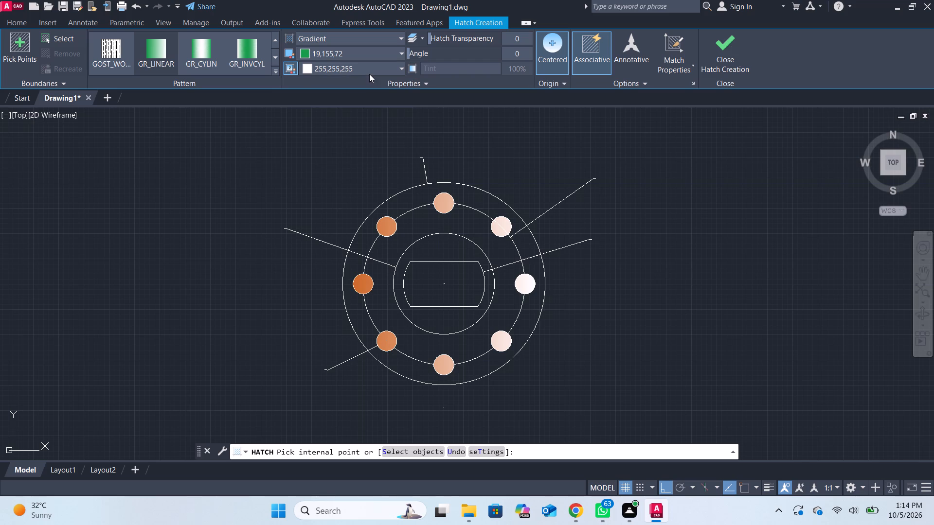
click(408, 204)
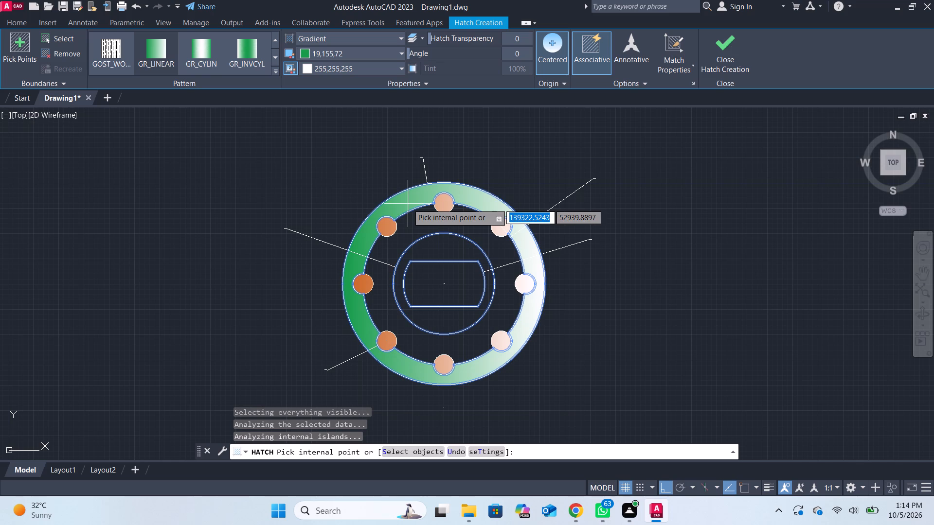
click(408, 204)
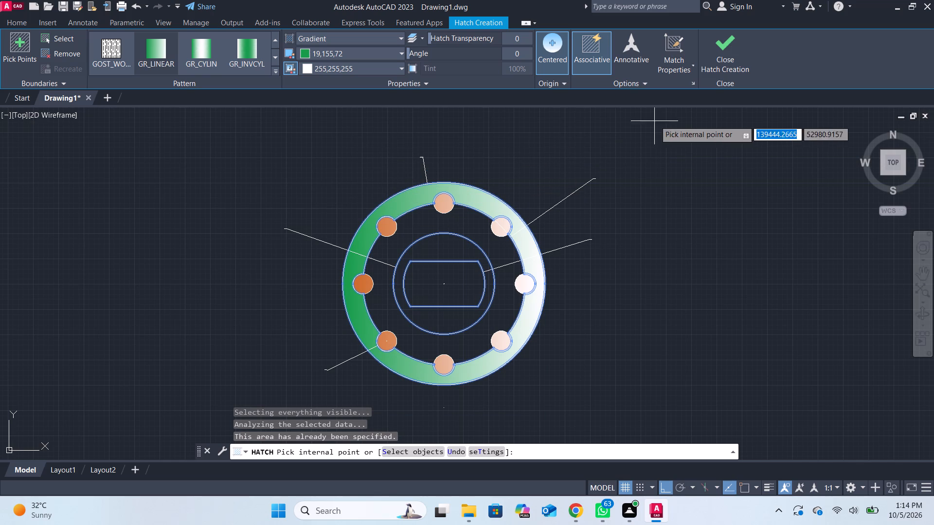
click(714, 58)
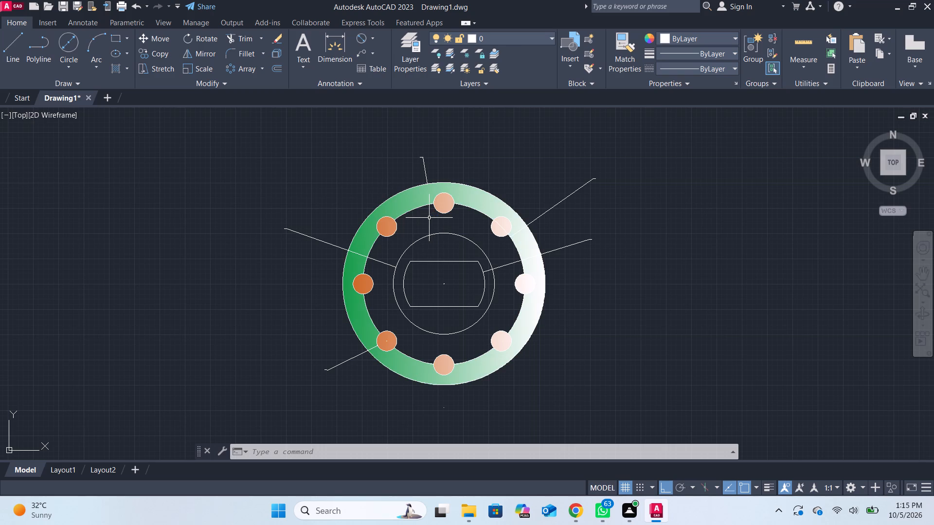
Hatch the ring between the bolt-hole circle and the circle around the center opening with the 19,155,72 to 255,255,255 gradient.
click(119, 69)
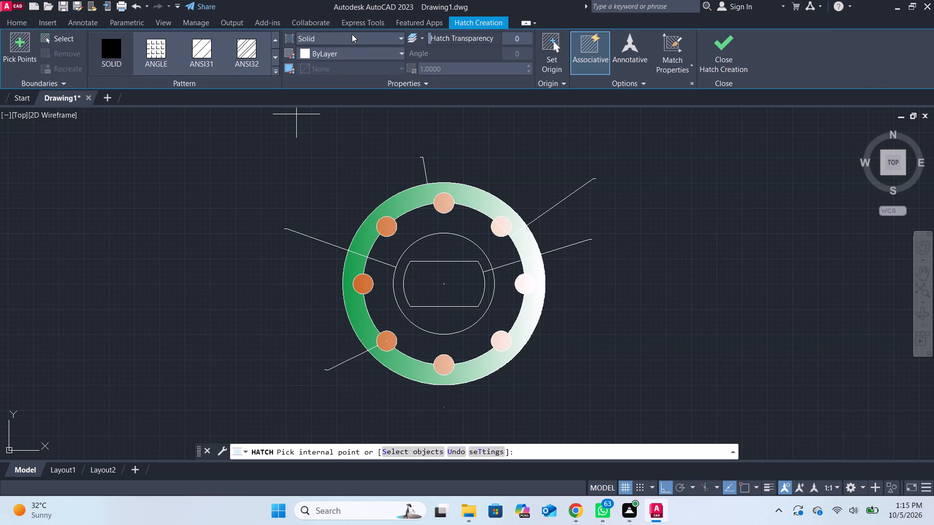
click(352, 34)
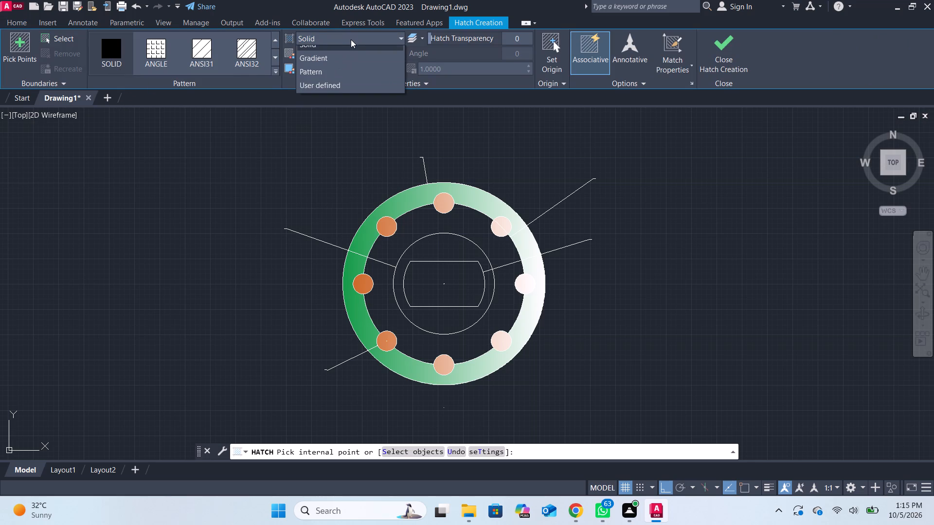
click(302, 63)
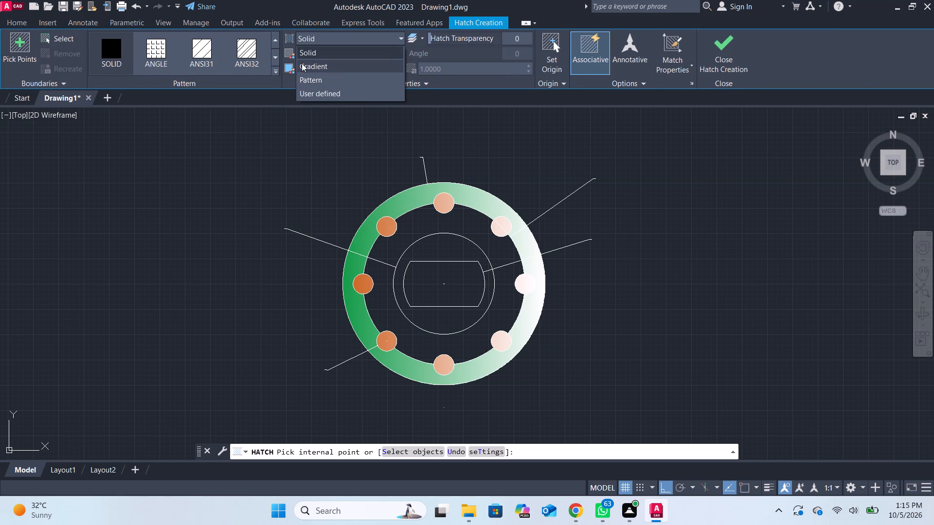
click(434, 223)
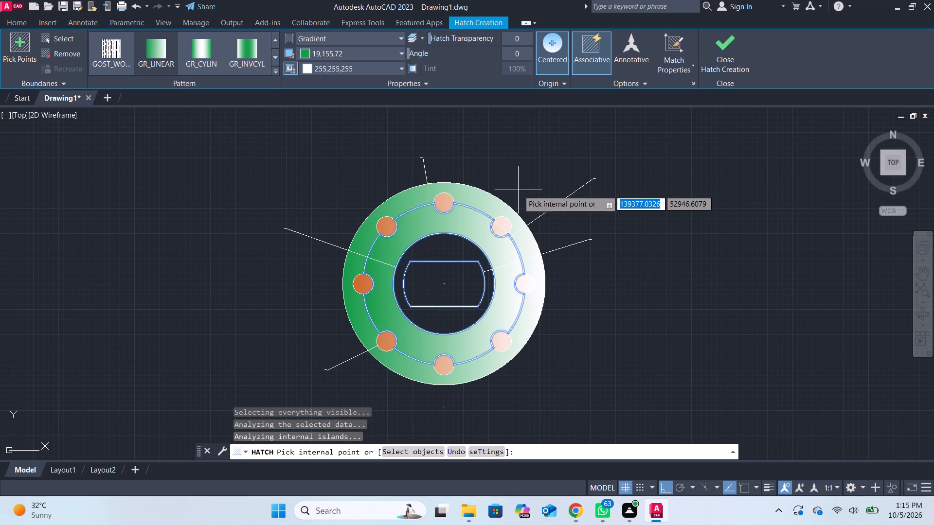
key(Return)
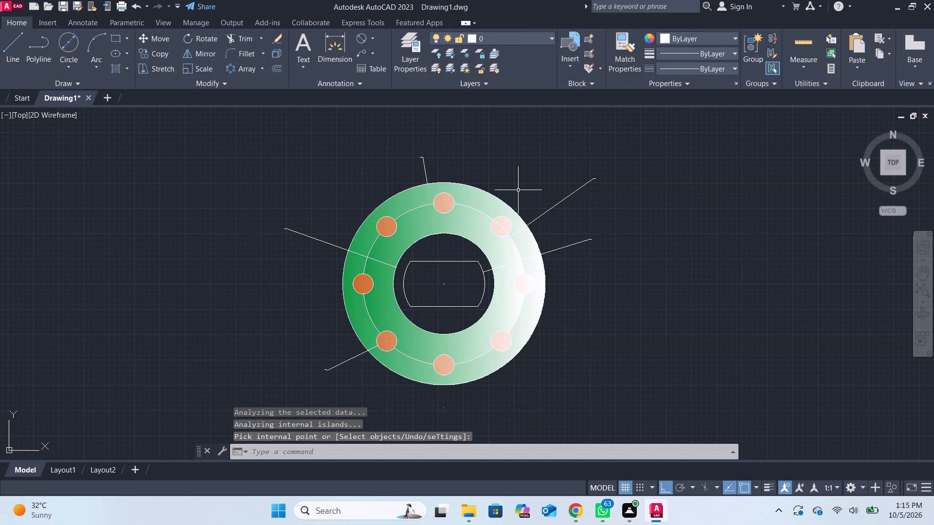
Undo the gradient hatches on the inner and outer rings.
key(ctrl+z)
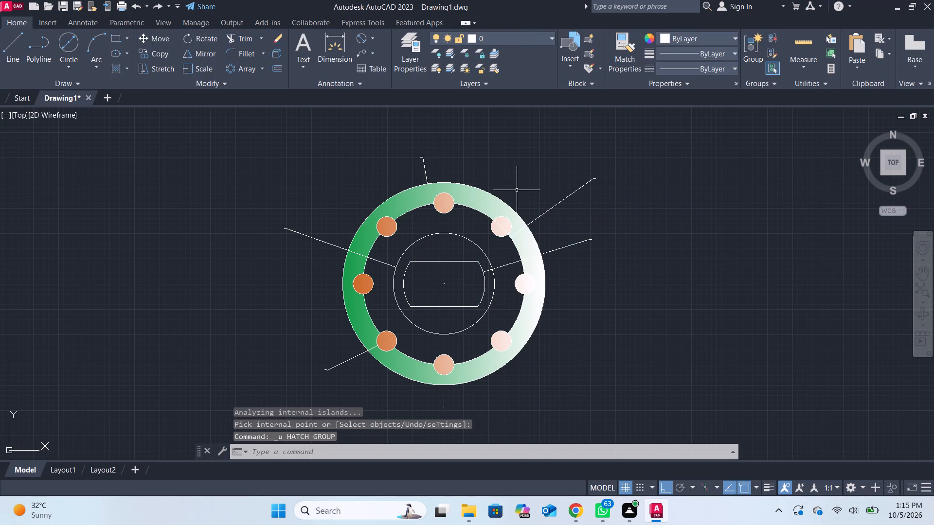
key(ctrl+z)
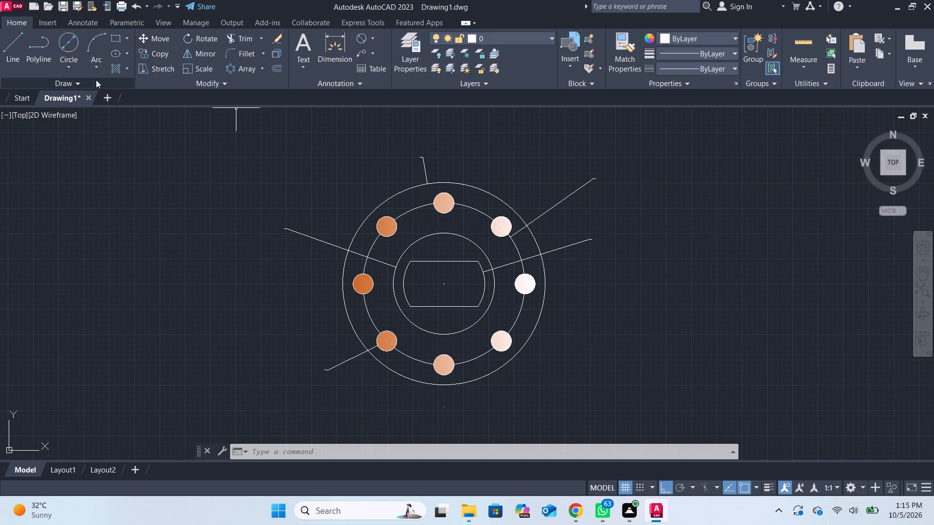
Hatch the outer ring outside the bolt-hole circle with a solid fill in color 153,27,30.
click(111, 68)
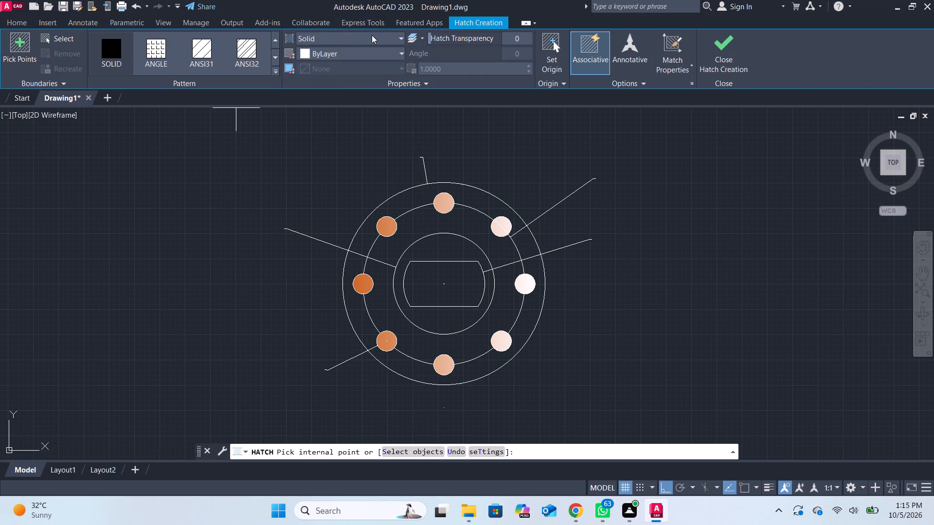
click(372, 35)
click(335, 56)
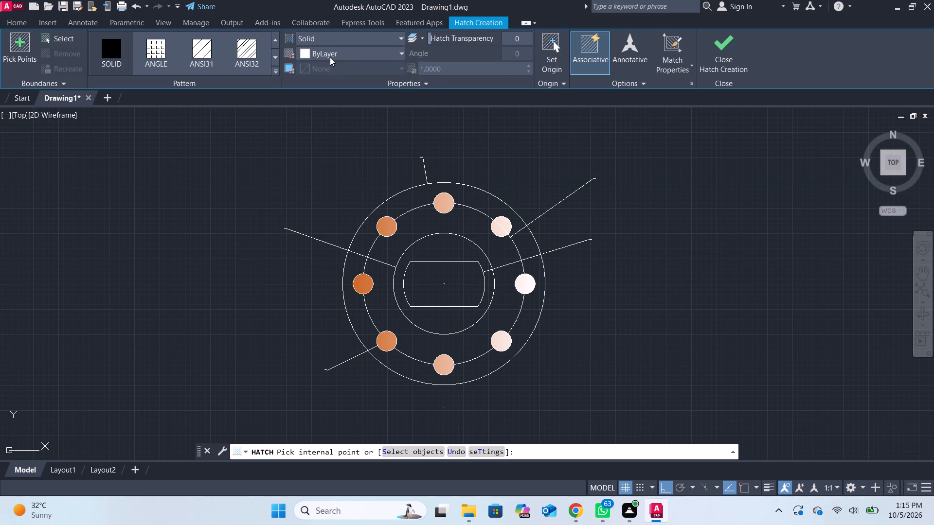
click(330, 52)
click(338, 102)
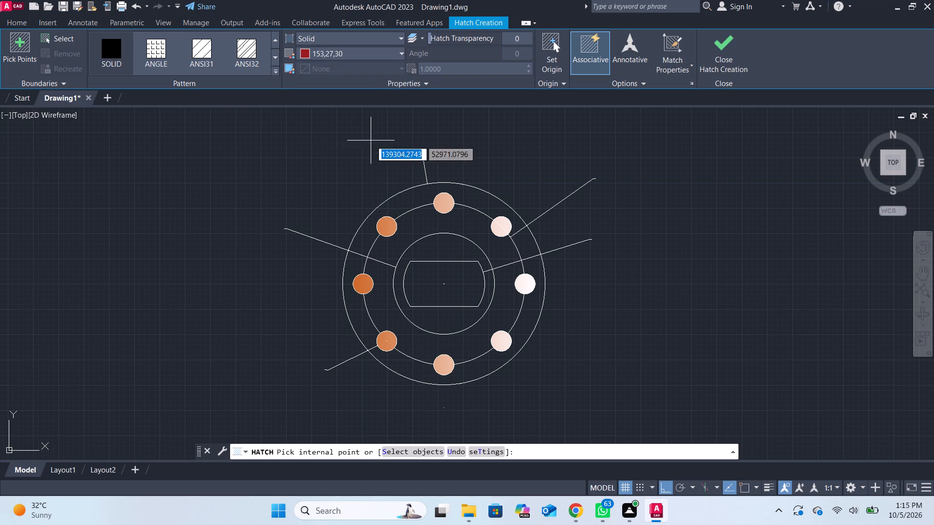
click(406, 198)
click(409, 225)
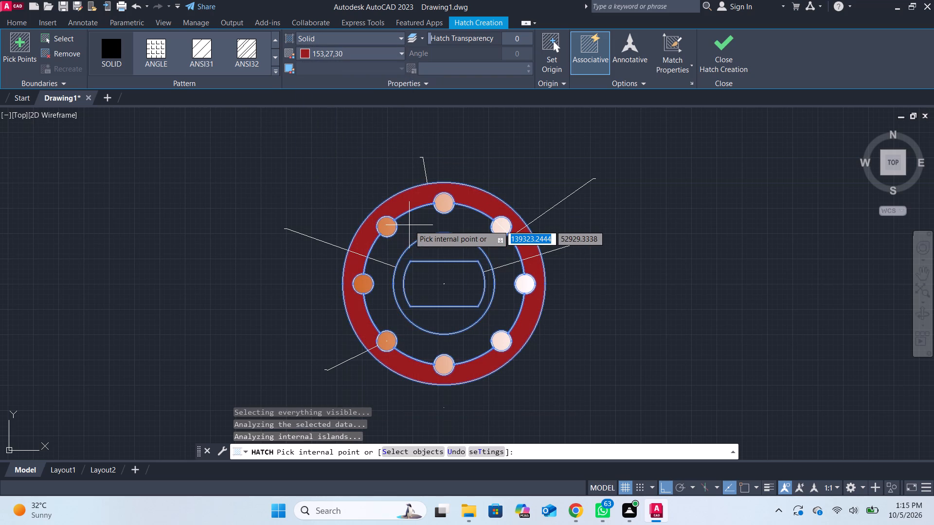
click(409, 225)
click(417, 216)
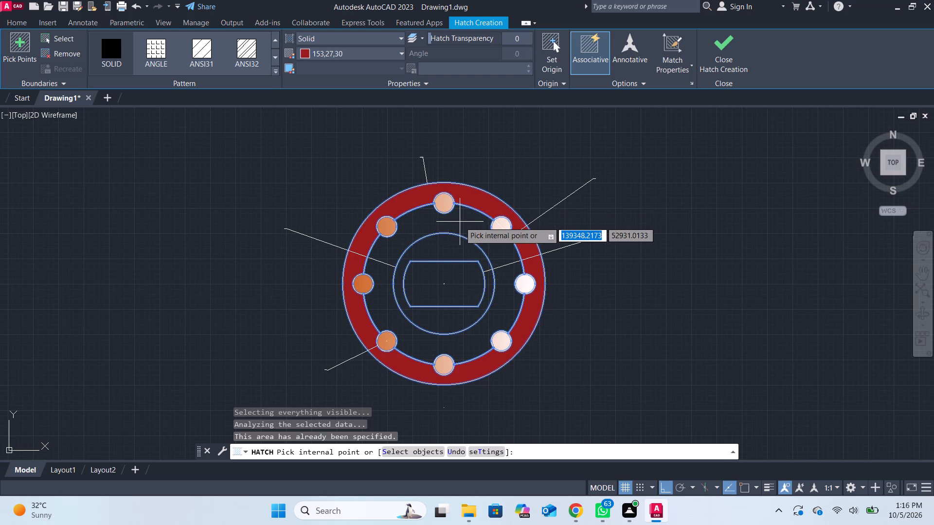
click(726, 61)
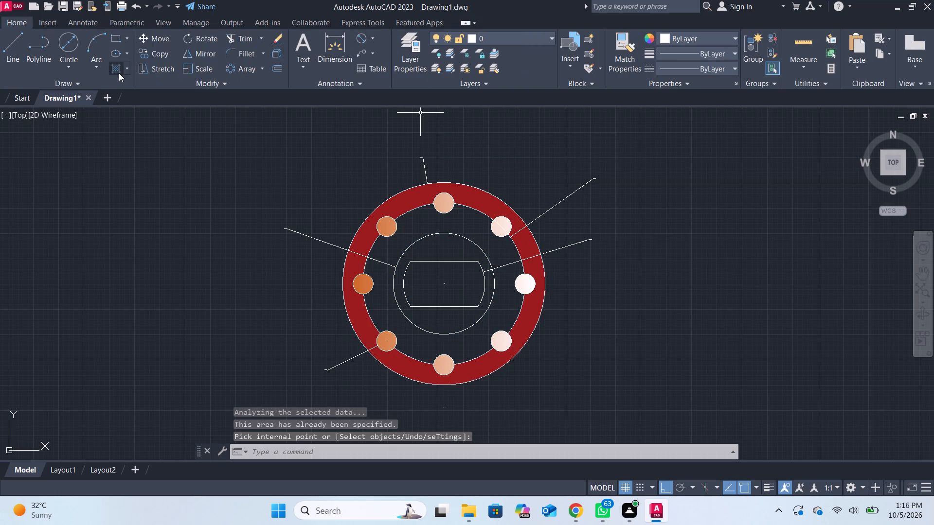
Hatch the ring between the bolt-hole circle and the circle around the center opening with a solid fill in color 88,186,72.
click(119, 68)
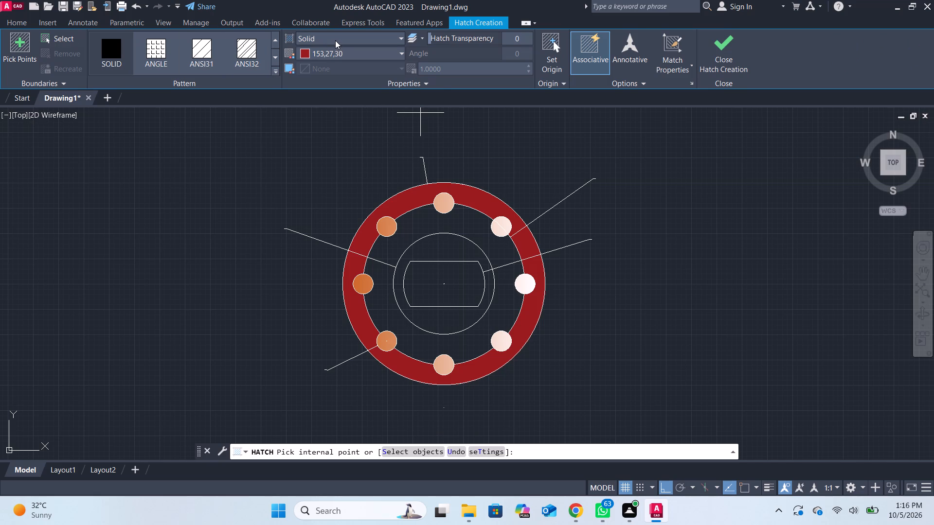
click(336, 39)
click(336, 39)
click(333, 49)
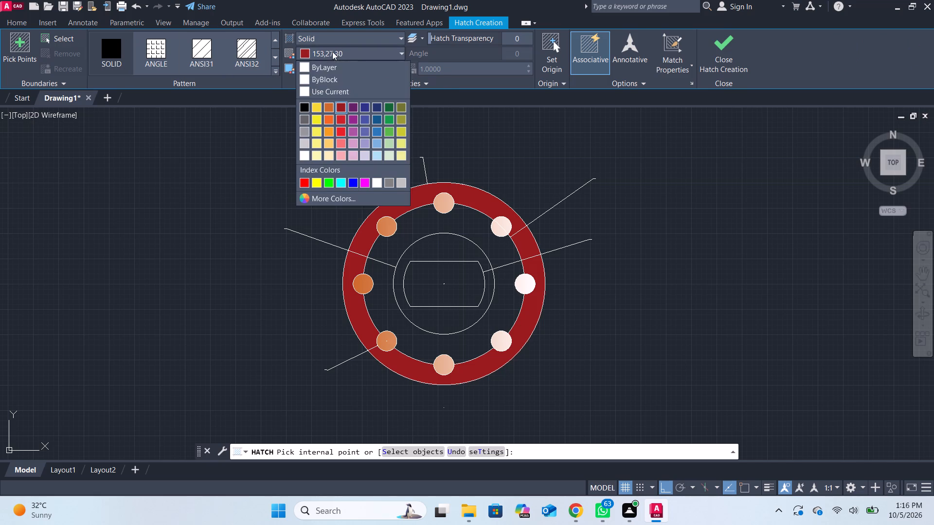
click(388, 129)
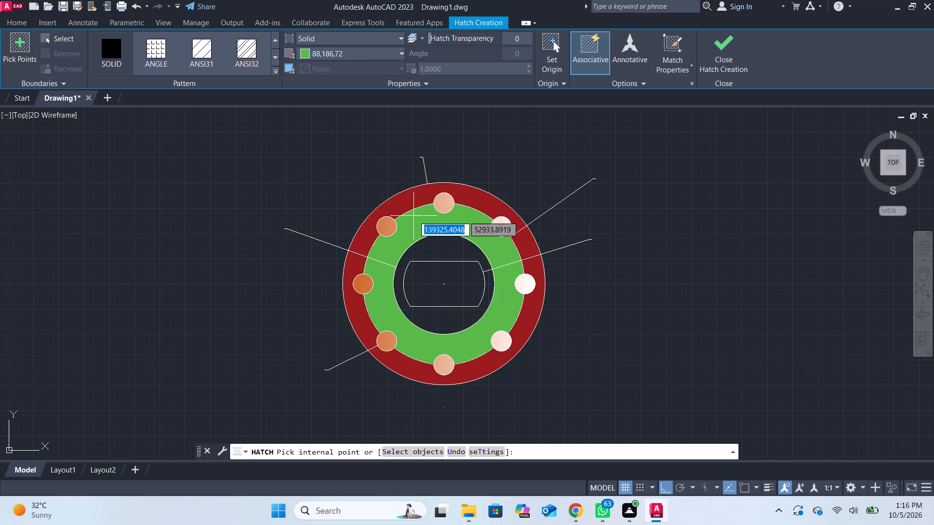
click(413, 216)
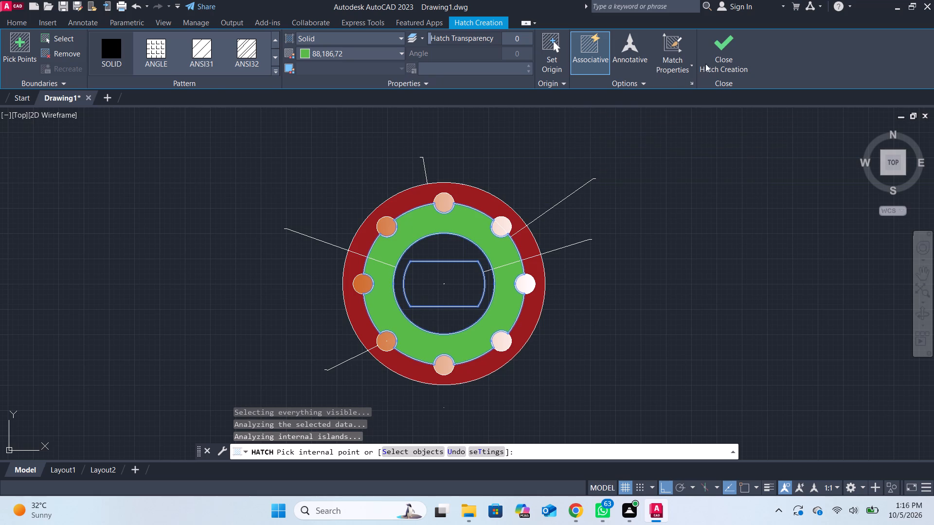
click(715, 55)
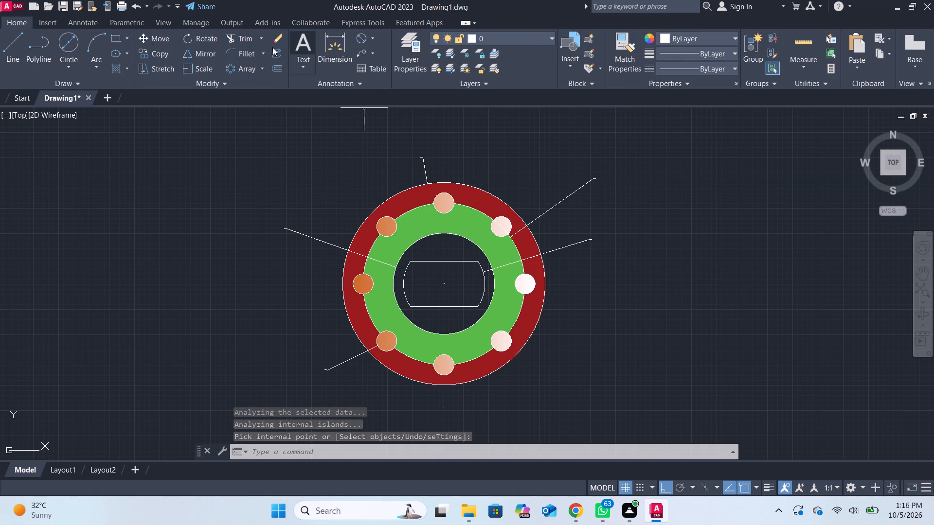
Hatch the flattened center opening with a solid fill in color 205,105,40.
click(127, 64)
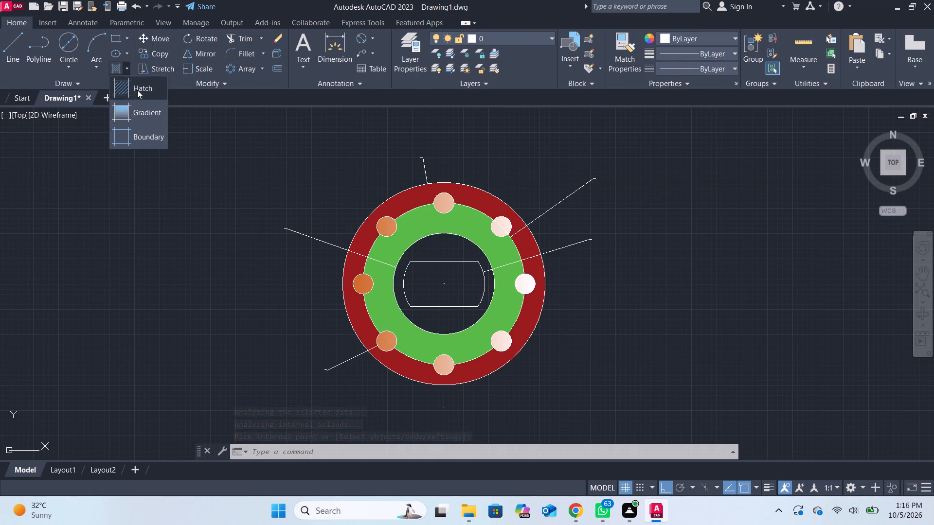
click(137, 90)
click(375, 47)
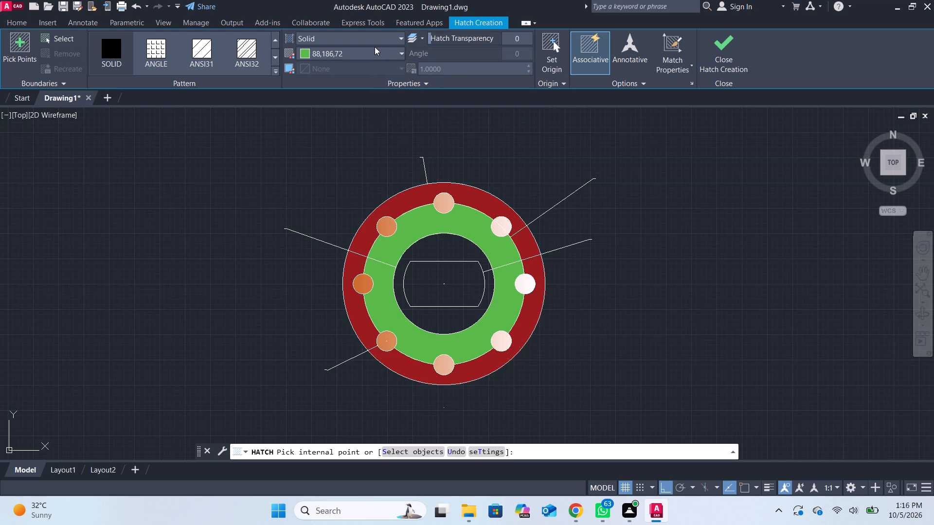
click(327, 104)
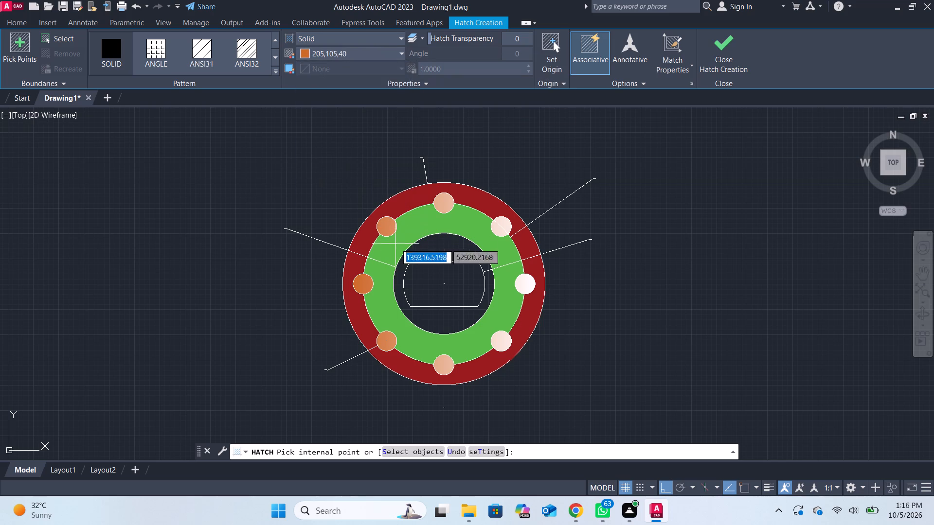
click(417, 275)
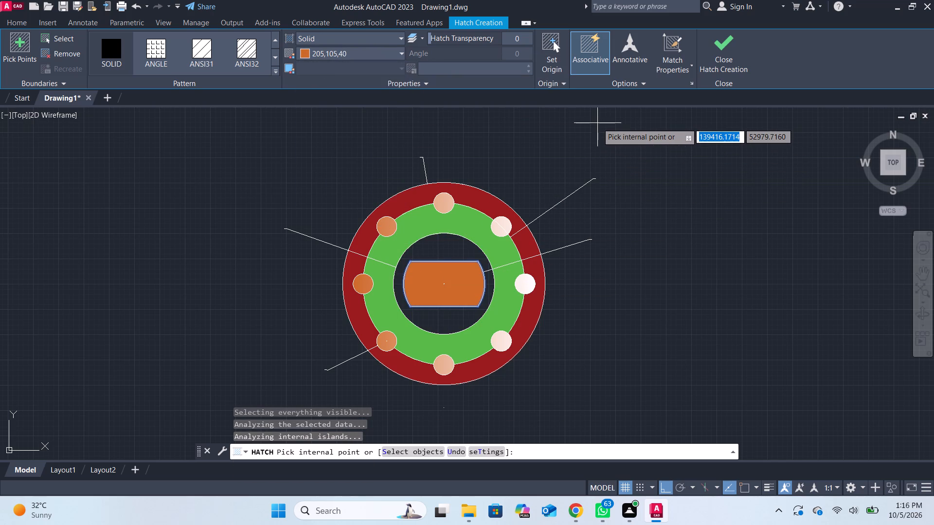
click(715, 46)
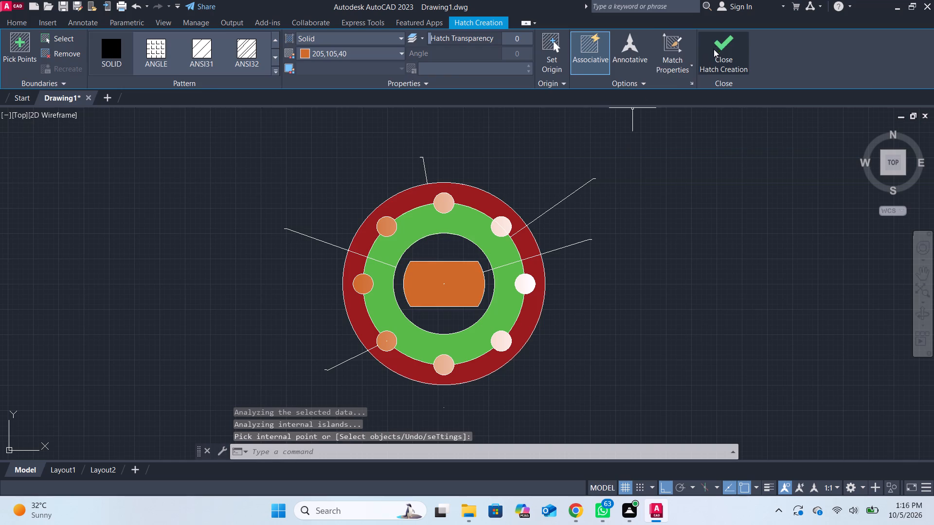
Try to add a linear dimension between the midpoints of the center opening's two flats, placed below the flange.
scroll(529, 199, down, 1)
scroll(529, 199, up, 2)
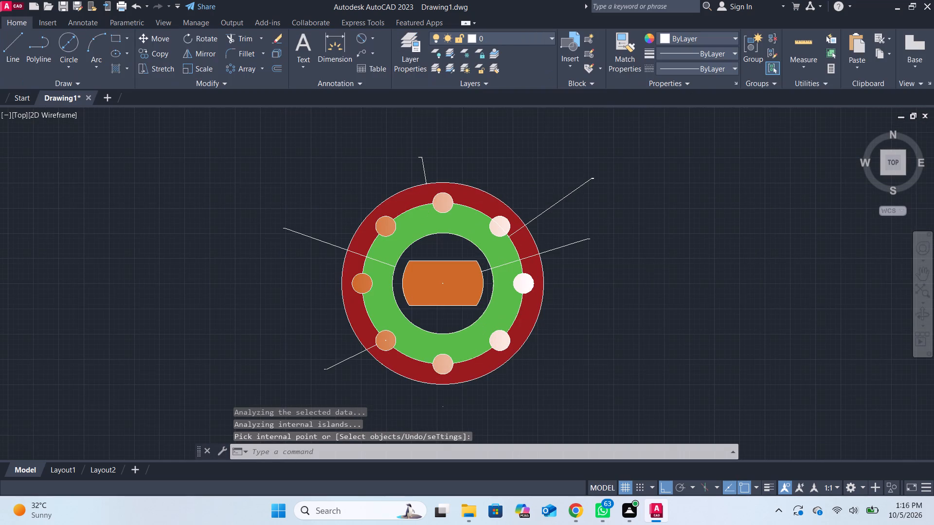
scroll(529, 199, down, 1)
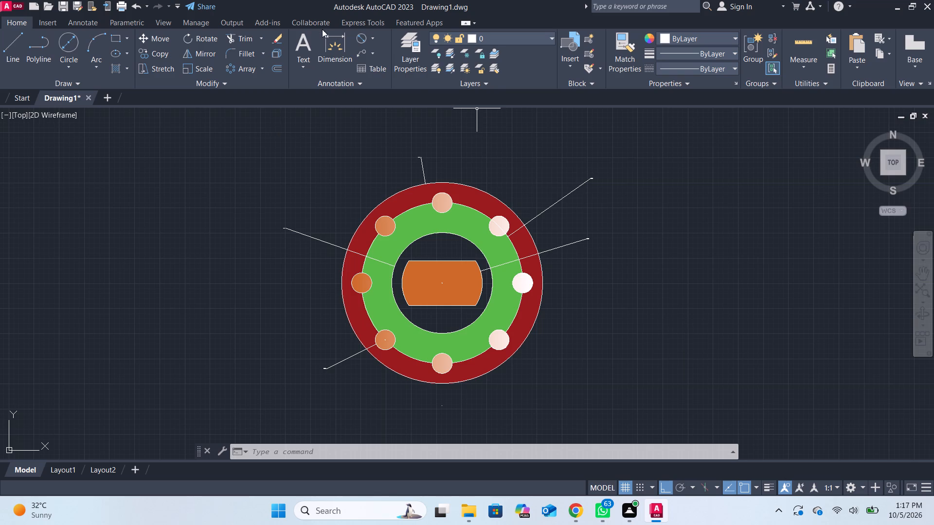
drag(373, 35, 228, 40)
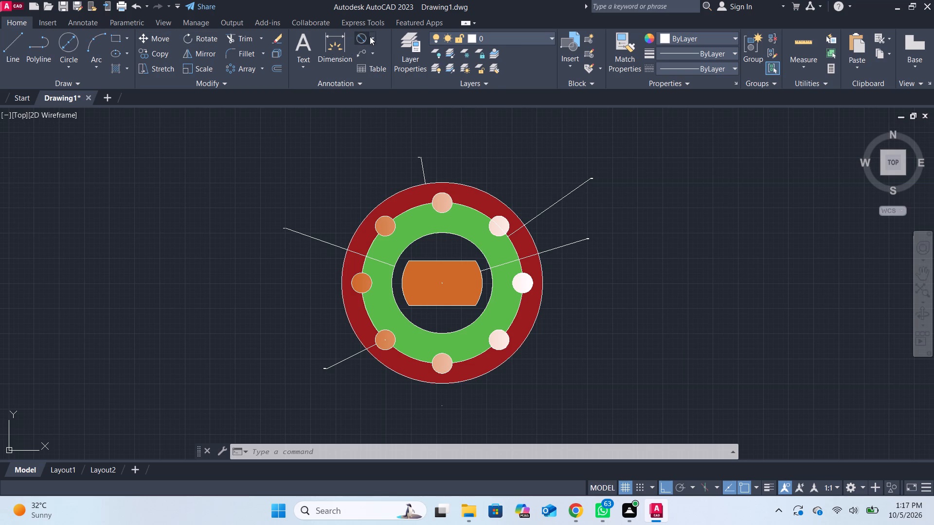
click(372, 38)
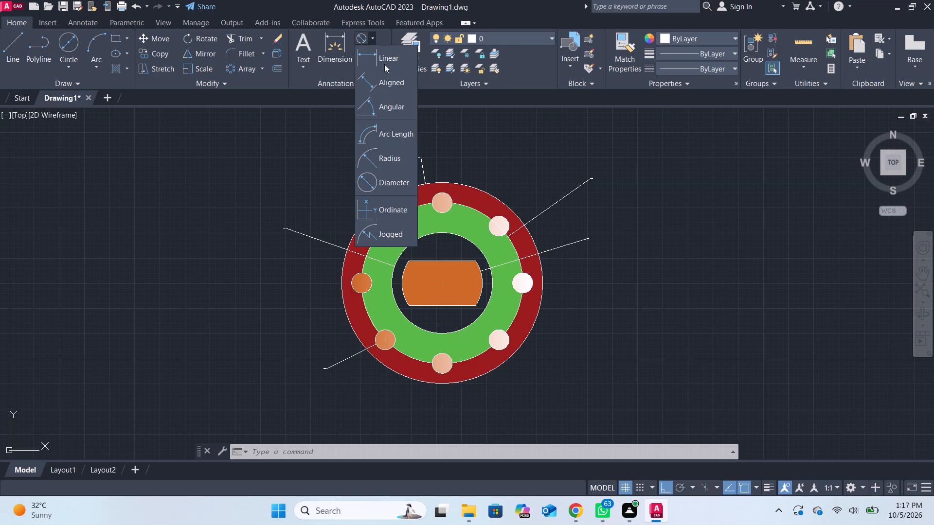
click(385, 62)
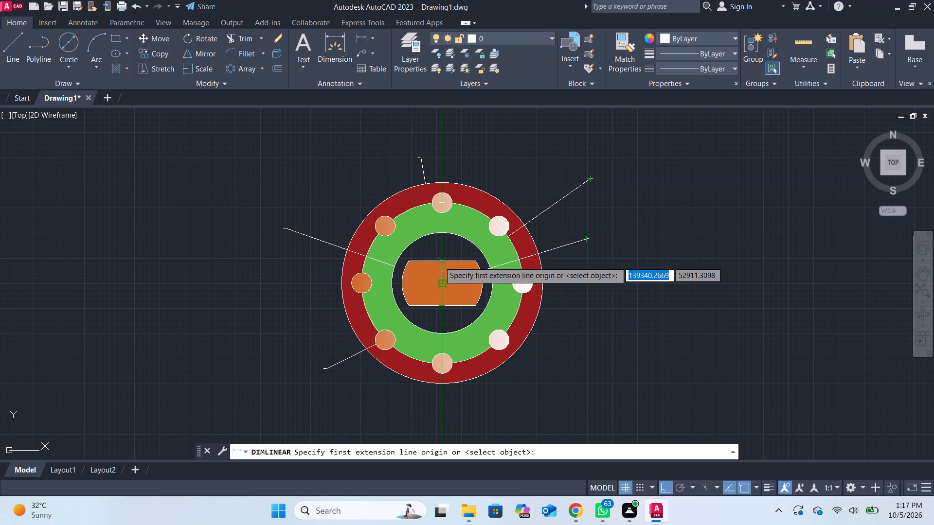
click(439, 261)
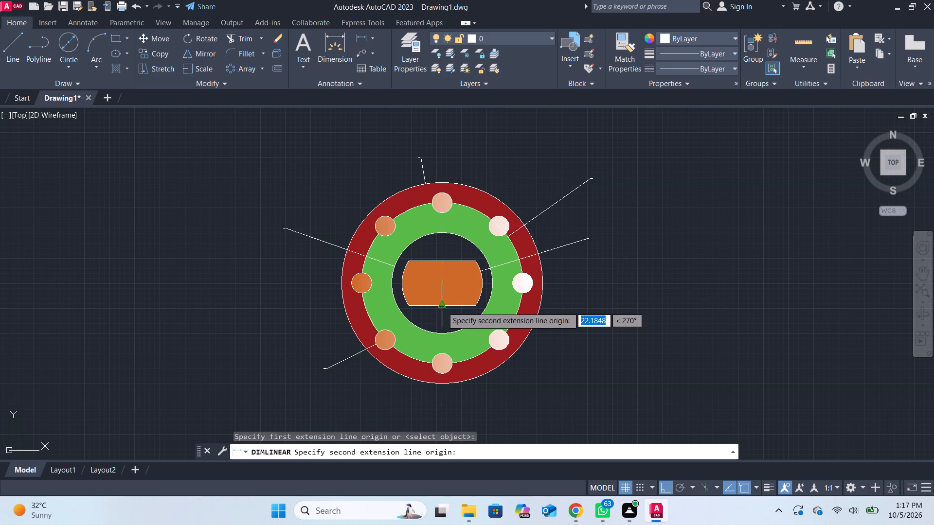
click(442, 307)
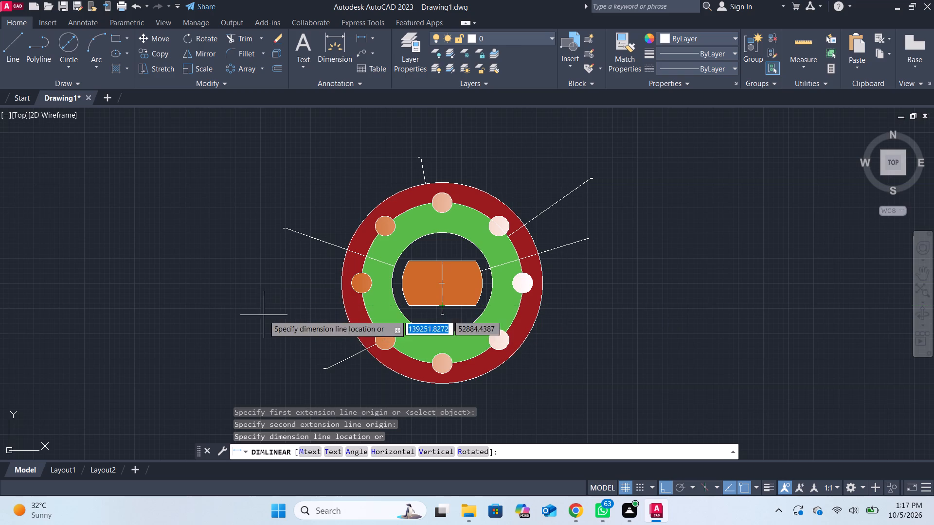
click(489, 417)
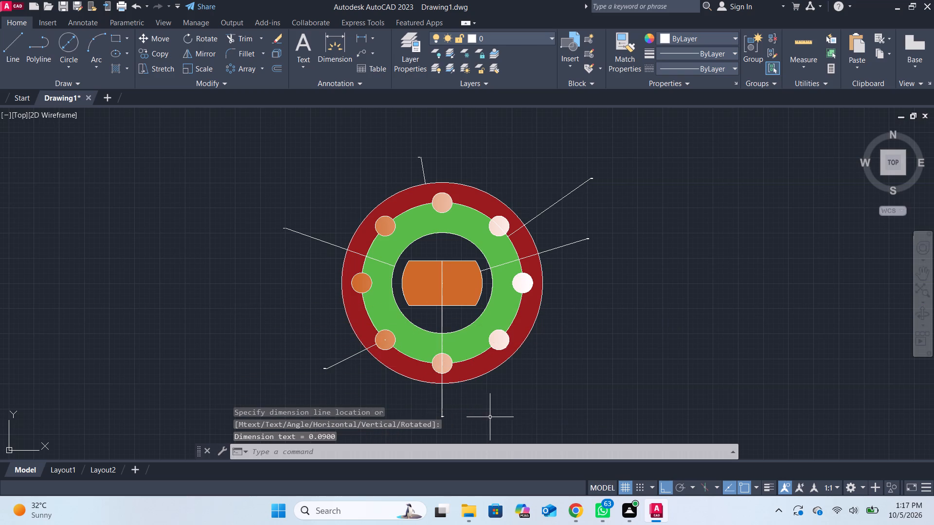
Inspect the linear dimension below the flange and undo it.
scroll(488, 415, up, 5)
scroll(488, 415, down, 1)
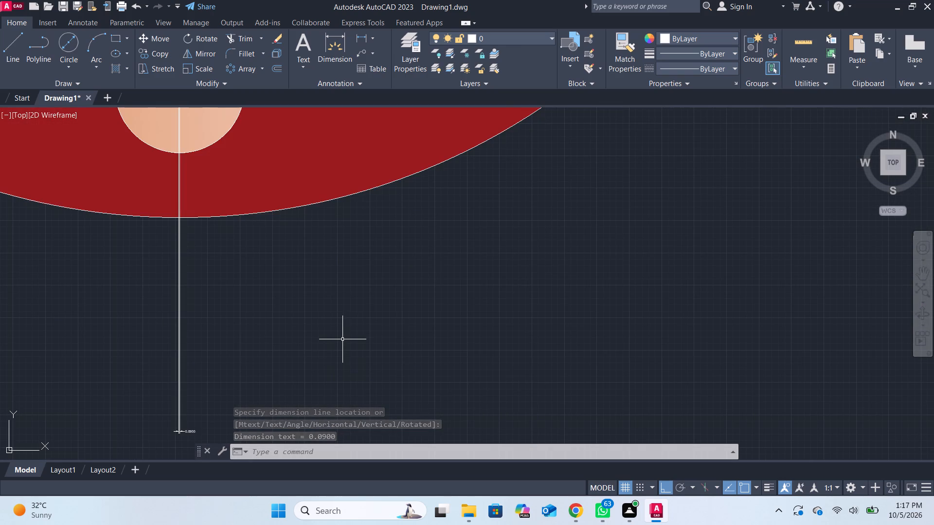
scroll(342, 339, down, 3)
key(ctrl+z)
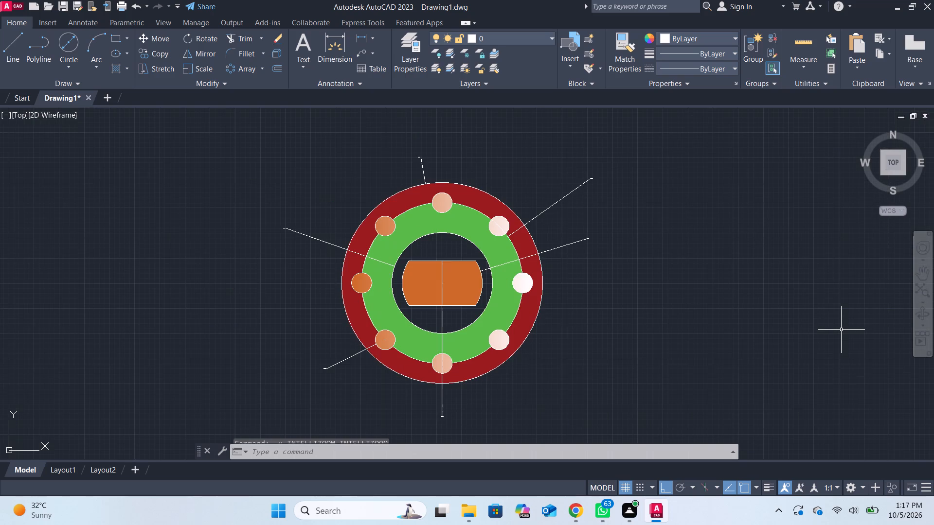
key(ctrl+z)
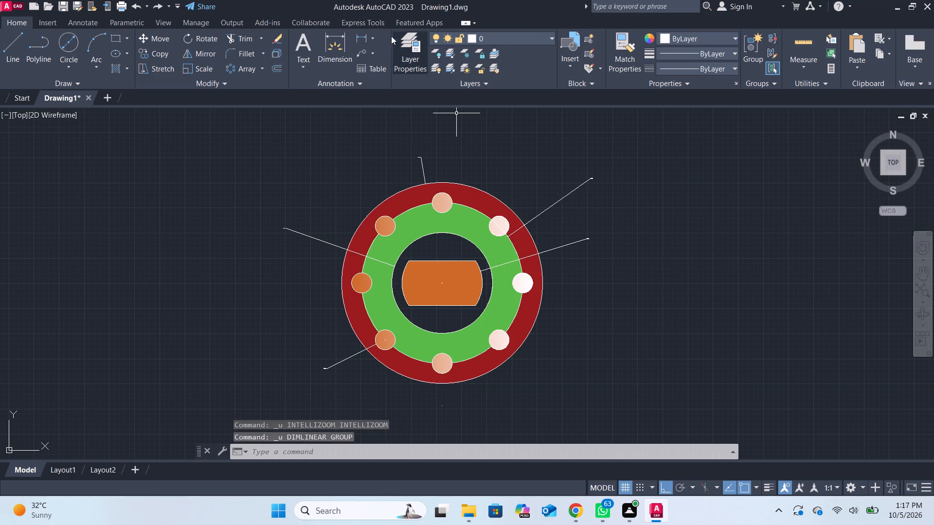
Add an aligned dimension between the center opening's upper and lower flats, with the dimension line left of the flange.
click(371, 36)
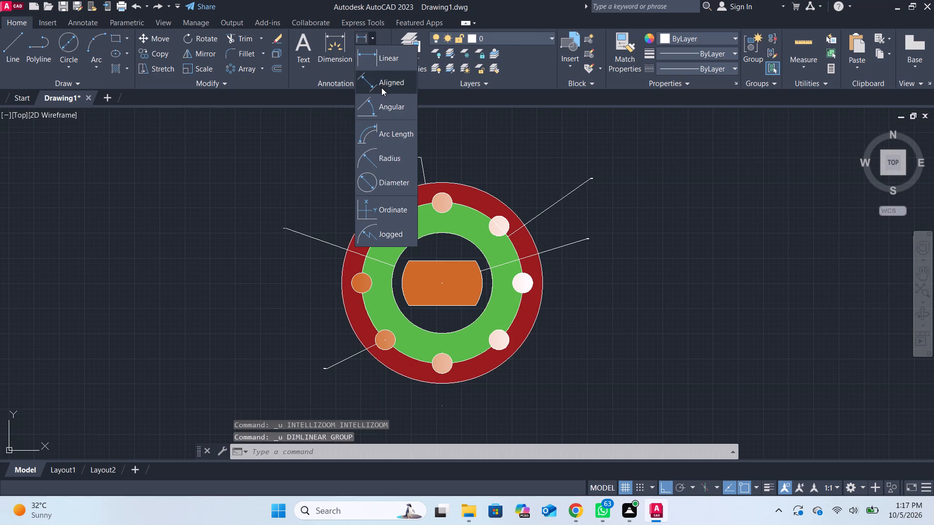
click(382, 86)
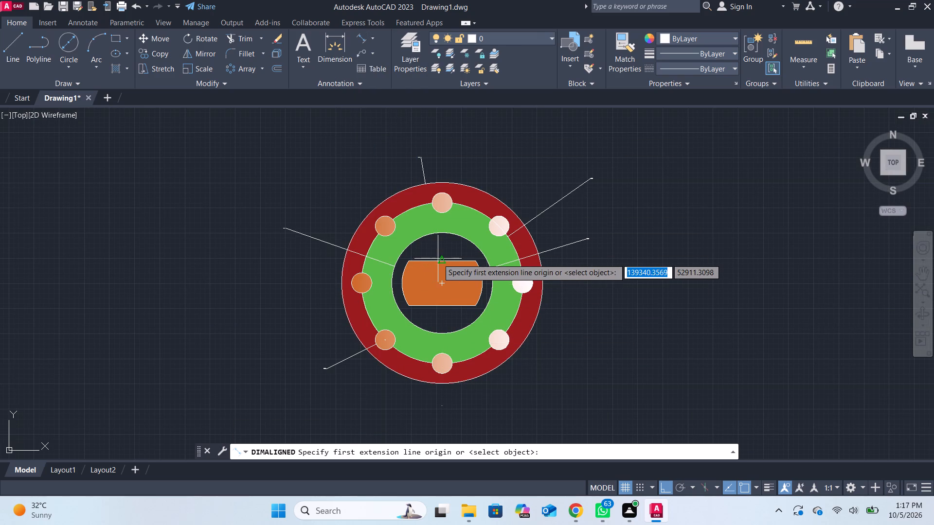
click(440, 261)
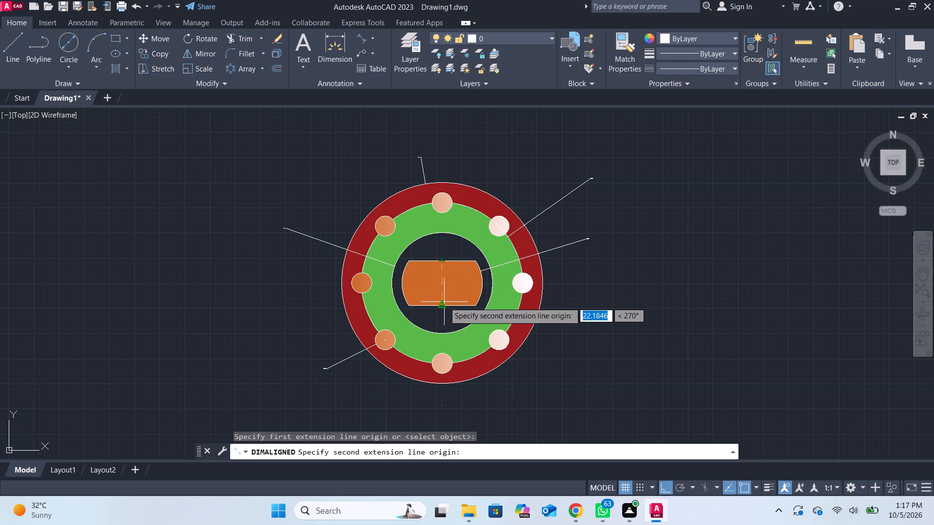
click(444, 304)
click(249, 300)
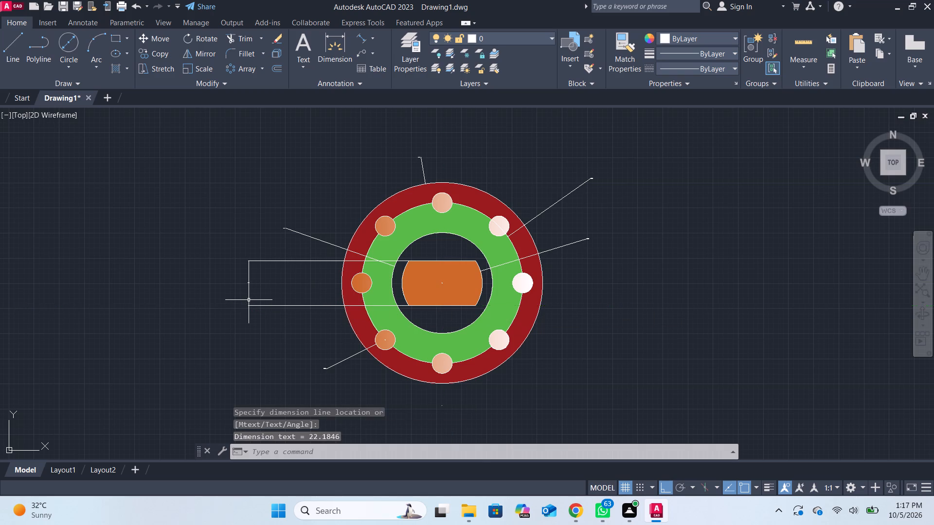
Examine the aligned dimension's text and its extension lines across the filled regions up to the center opening.
scroll(248, 298, up, 6)
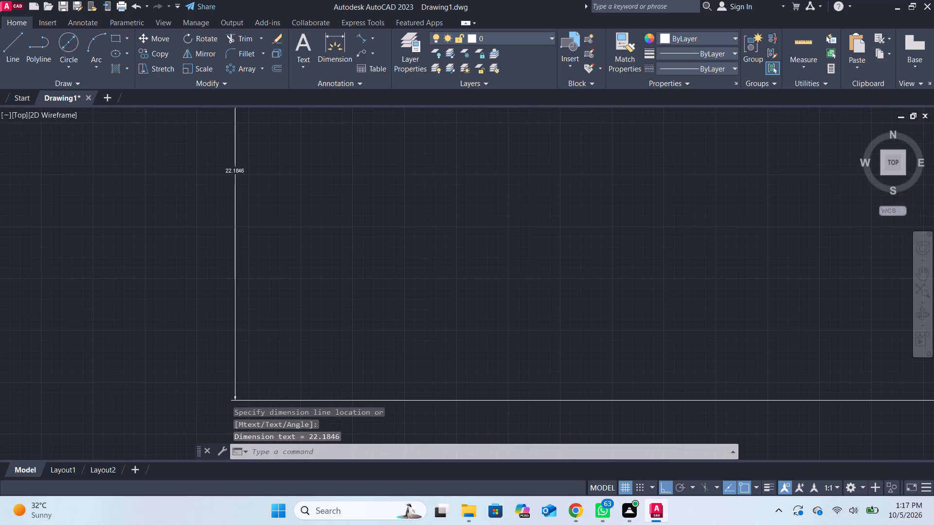
scroll(250, 277, down, 5)
scroll(250, 275, up, 1)
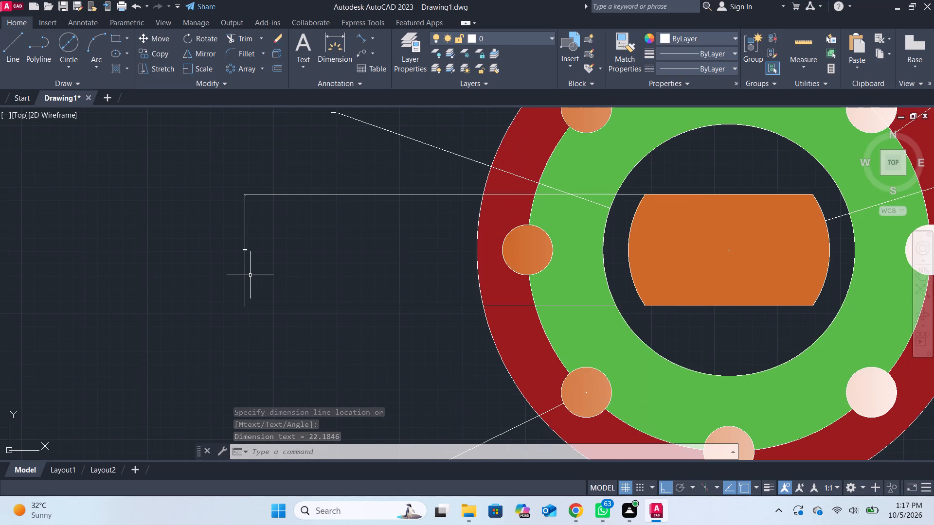
scroll(249, 268, up, 3)
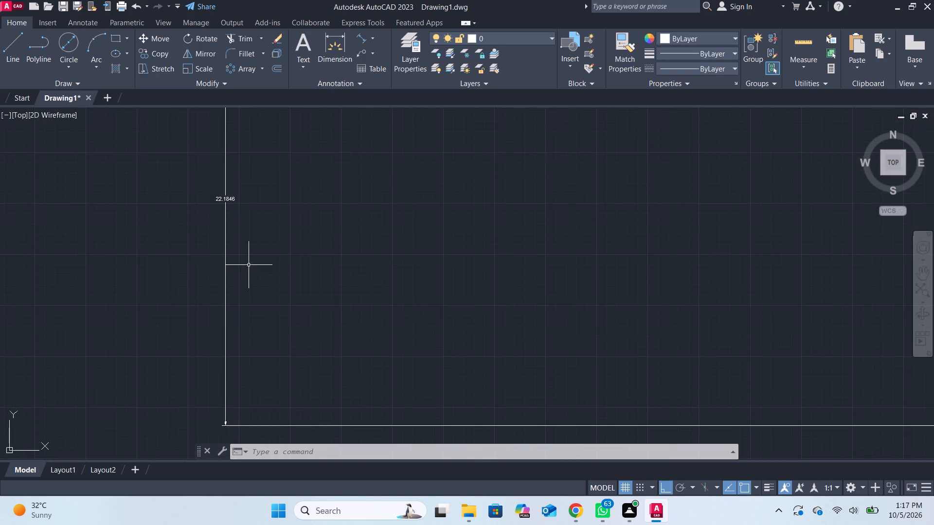
scroll(249, 265, down, 3)
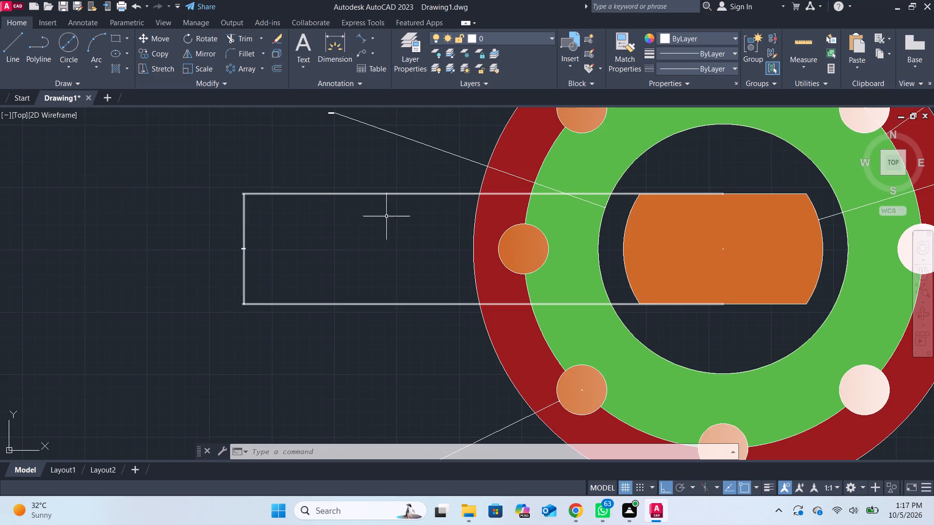
scroll(736, 246, up, 1)
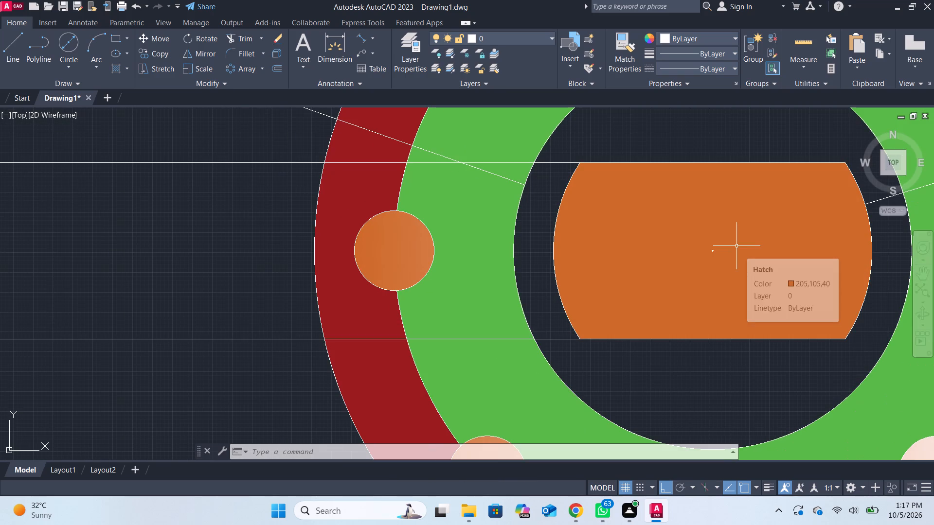
scroll(736, 246, down, 1)
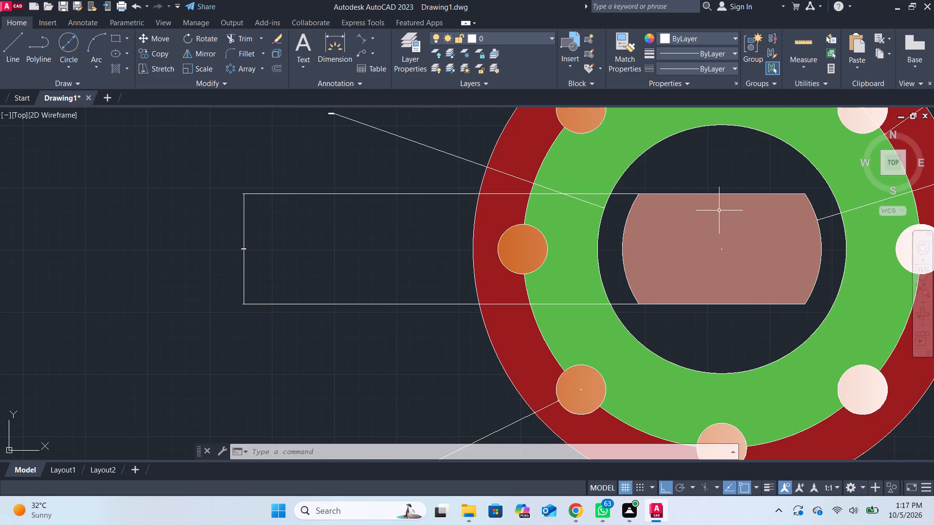
scroll(718, 208, down, 1)
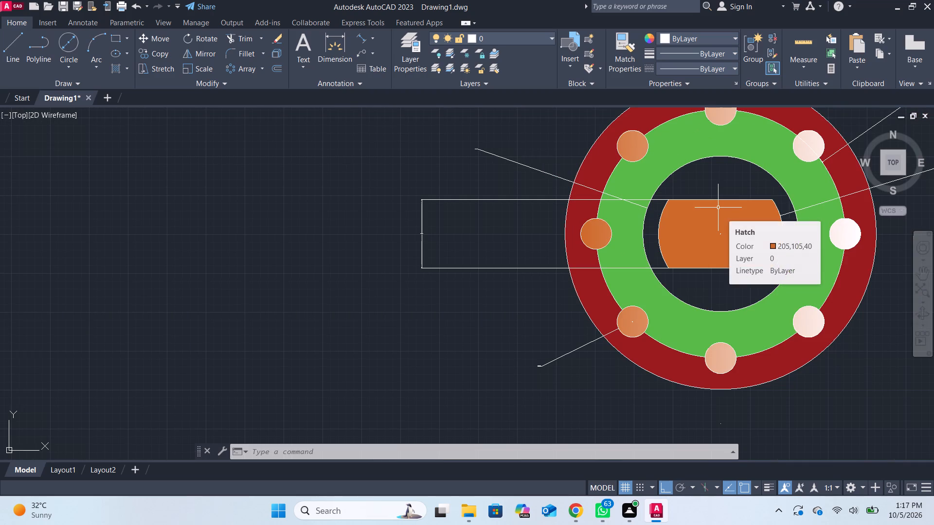
scroll(718, 207, up, 1)
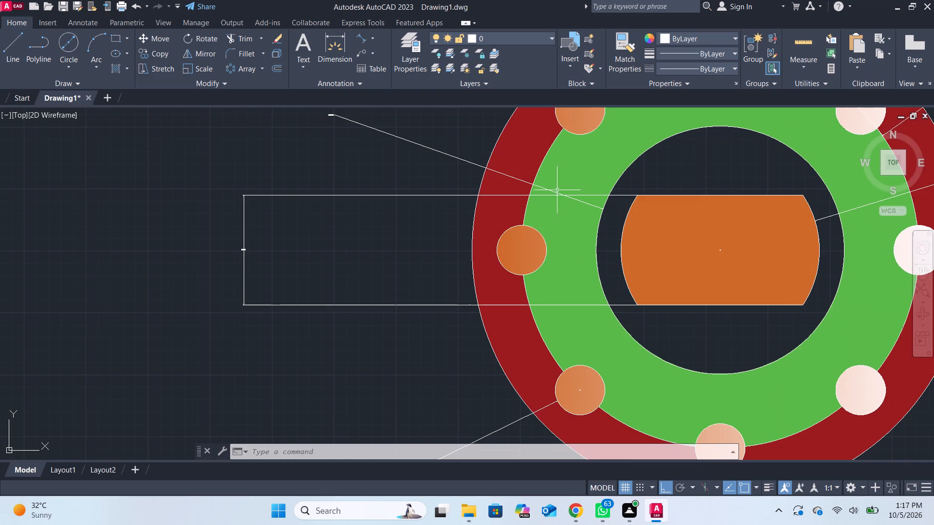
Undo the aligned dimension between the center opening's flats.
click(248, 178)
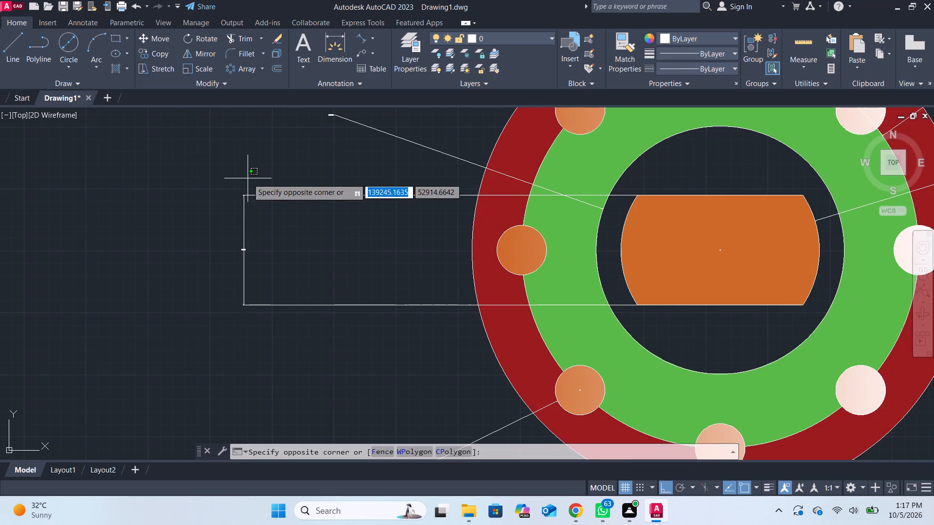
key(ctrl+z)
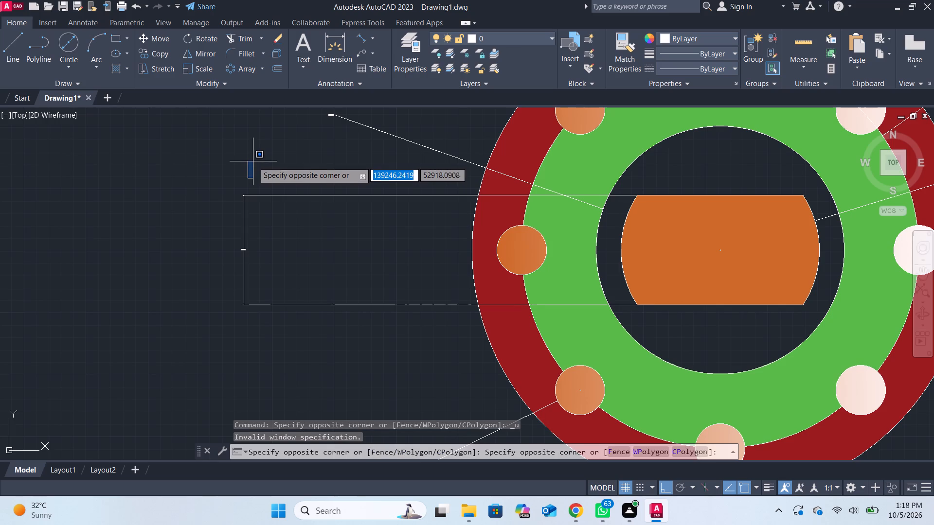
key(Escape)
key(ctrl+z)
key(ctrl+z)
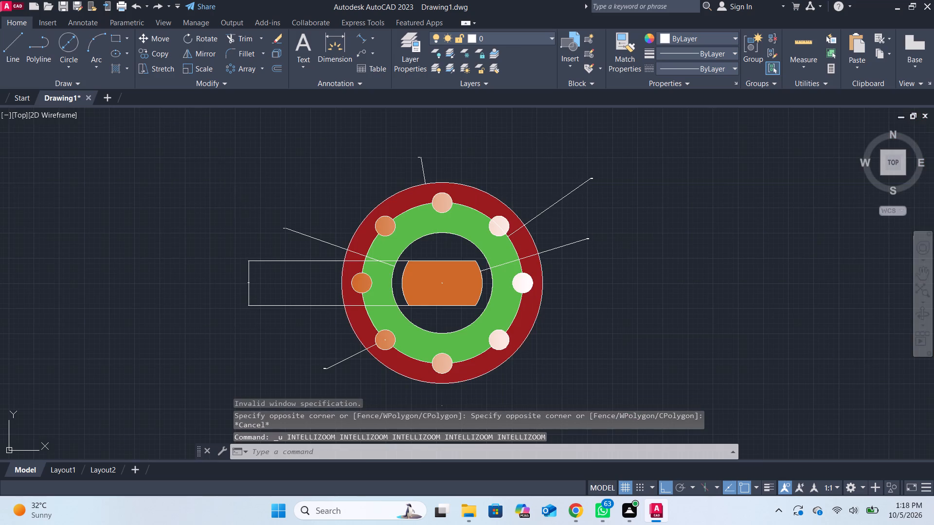
Turn off command log file recording with the LOGFILEOFF command.
scroll(258, 170, up, 2)
scroll(259, 169, down, 2)
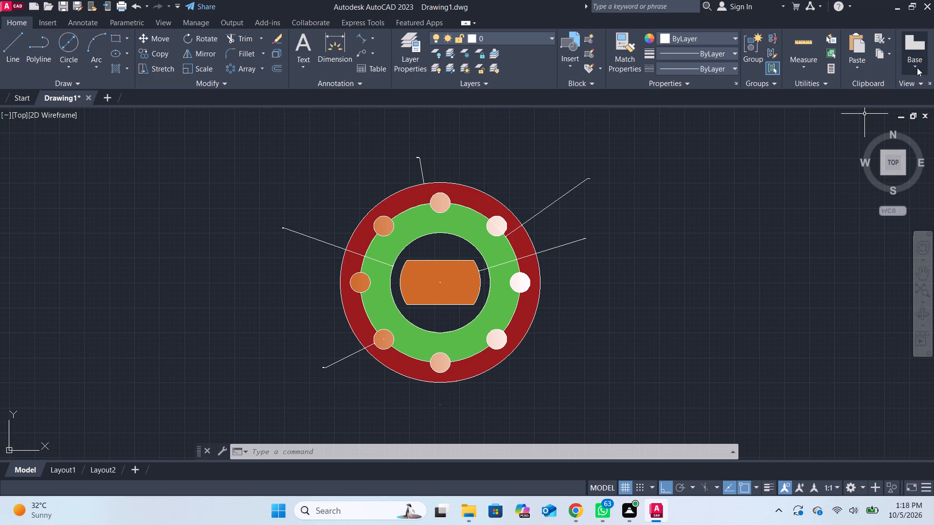
click(281, 455)
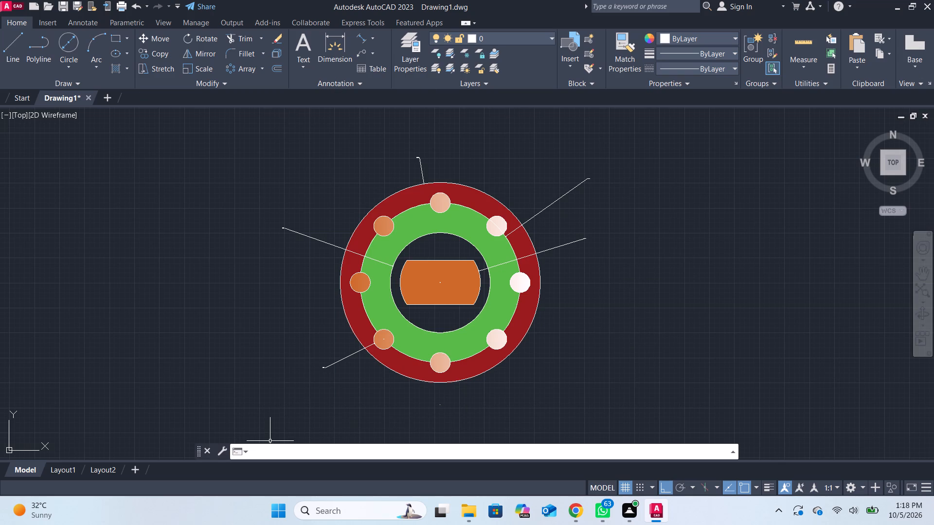
key(l)
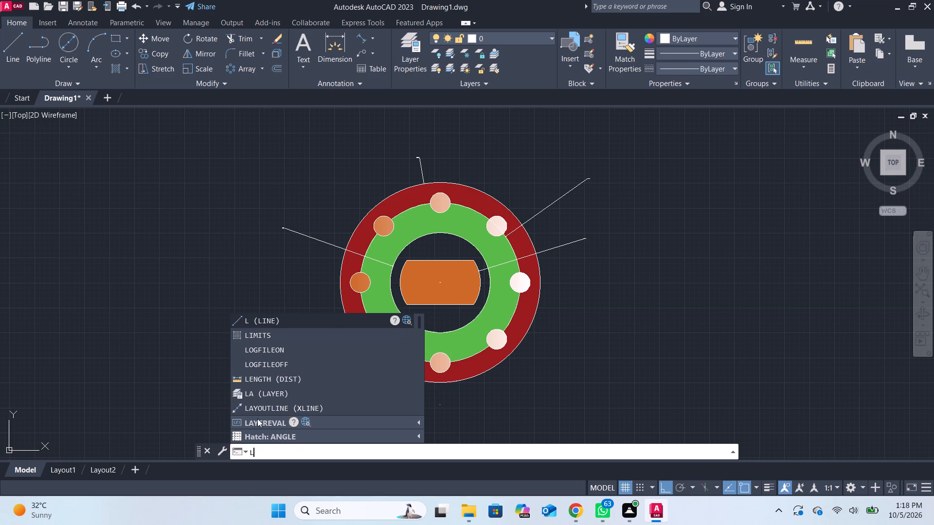
click(286, 366)
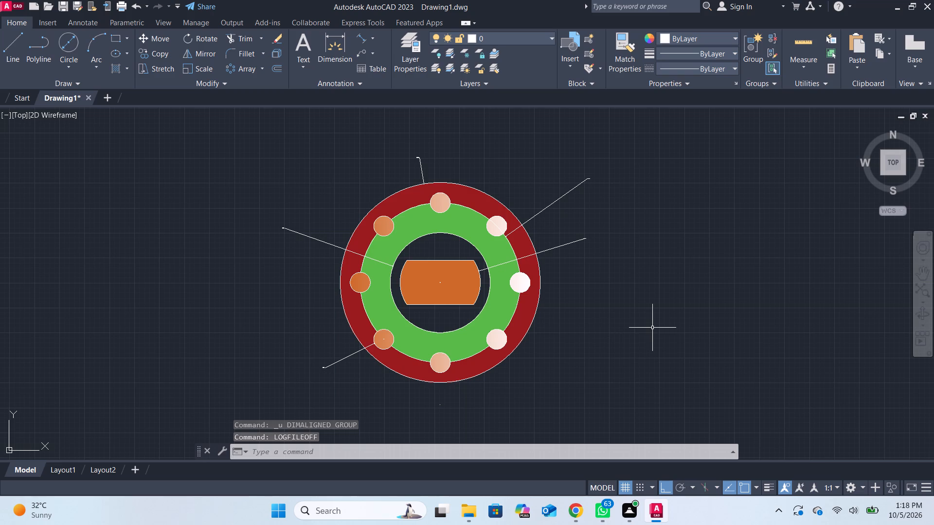
Save the drawing to the Desktop as FLANGE PLATE.dwg and dismiss the notification about web and mobile apps.
key(ctrl+s)
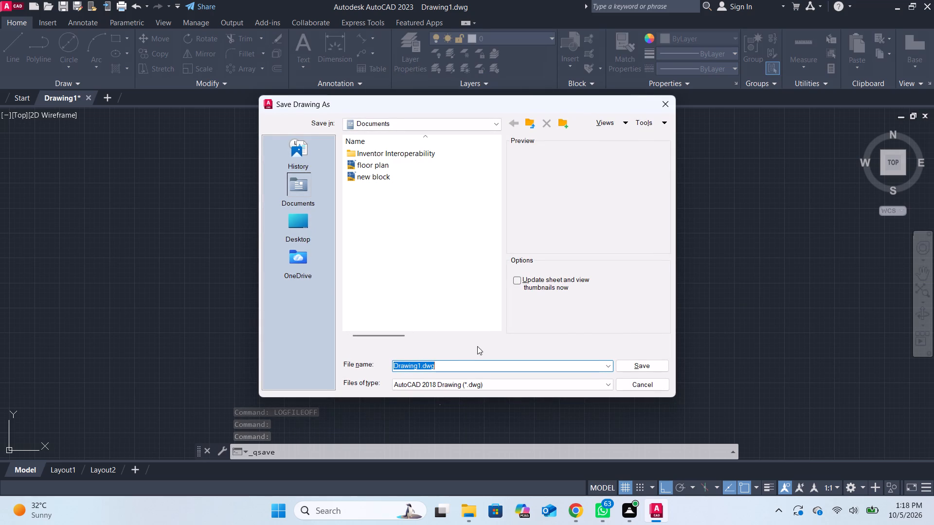
click(479, 360)
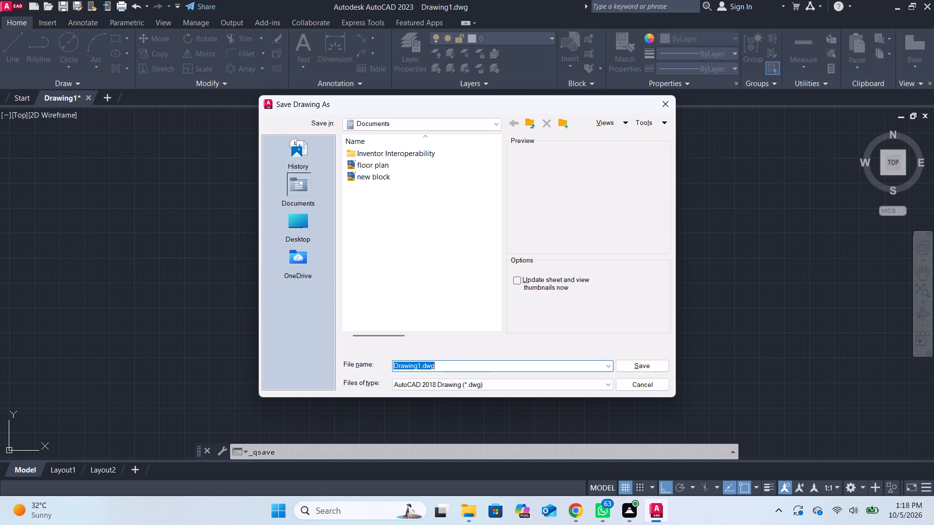
click(466, 365)
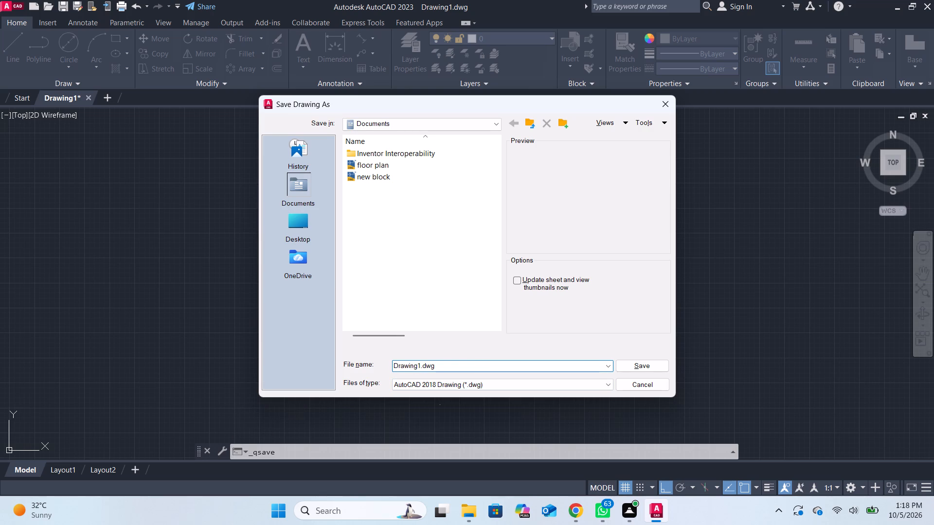
click(421, 363)
key(Left)
key(Right)
key(BackSpace)
key(BackSpace)
key(BackSpace)
key(BackSpace)
key(BackSpace)
key(BackSpace)
key(BackSpace)
key(BackSpace)
text(FLA)
key(n)
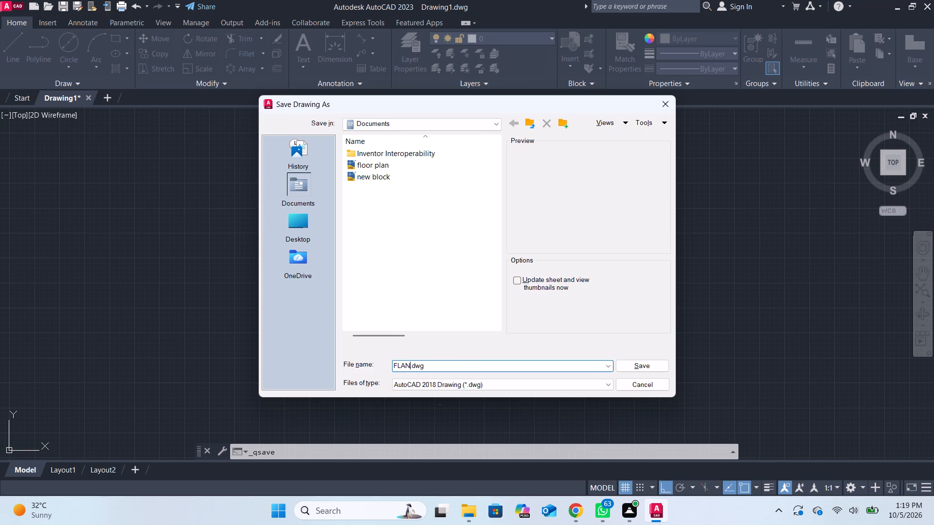
text(GE PLATE)
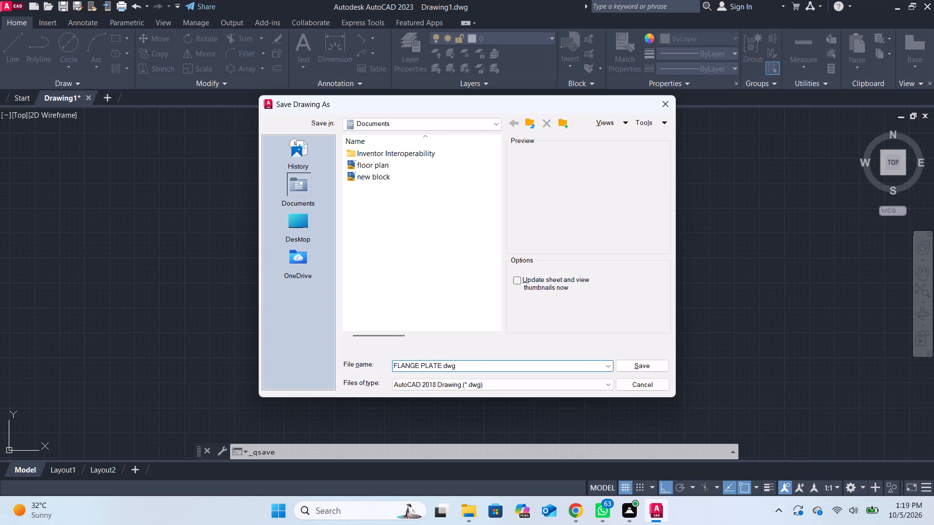
click(308, 223)
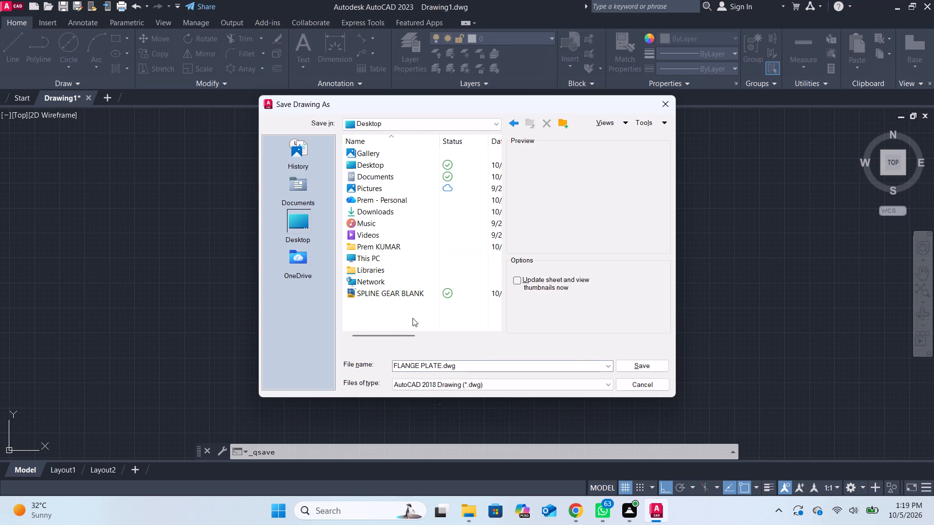
click(632, 366)
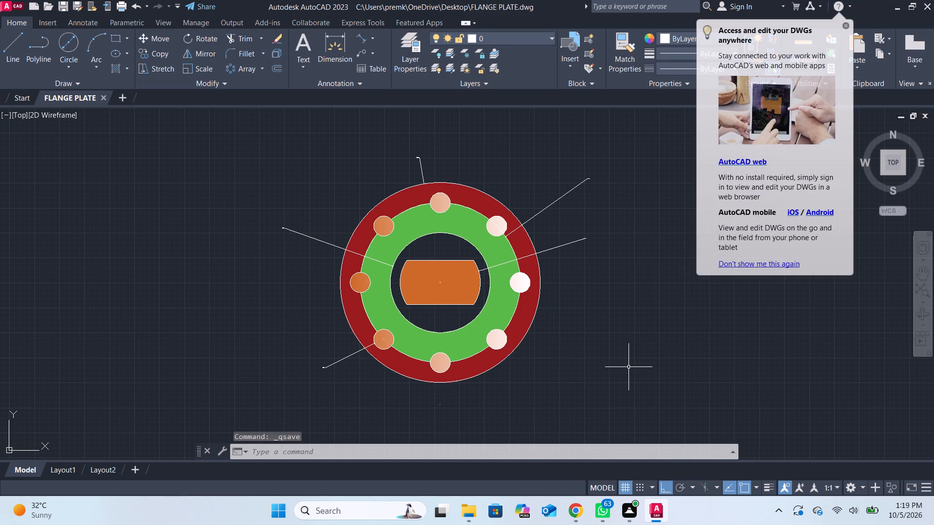
click(844, 24)
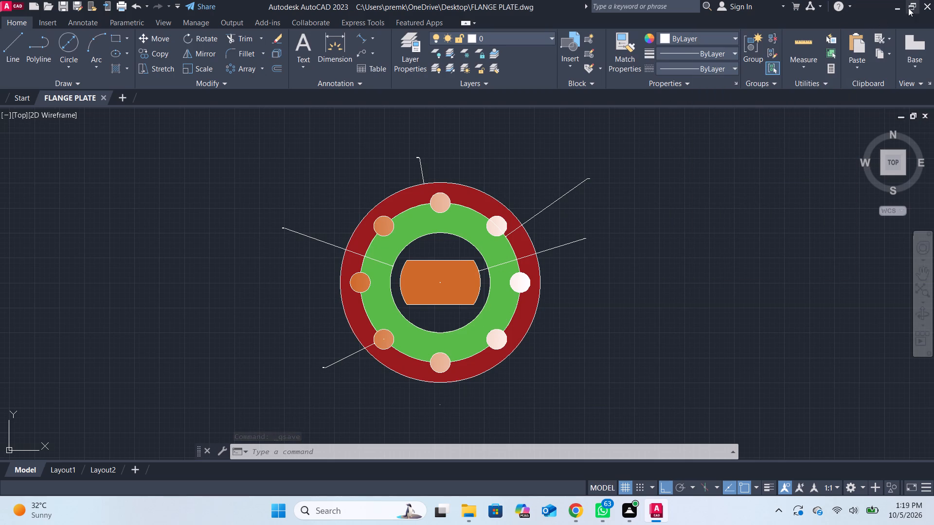